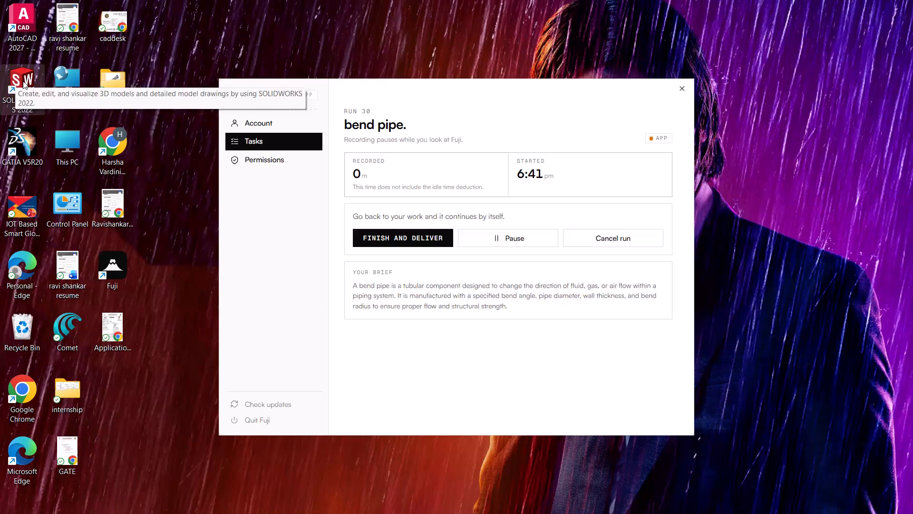
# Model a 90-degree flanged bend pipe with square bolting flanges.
# Launch SOLIDWORKS 2022 and create a new part document.
pyautogui.doubleClick(23, 81)
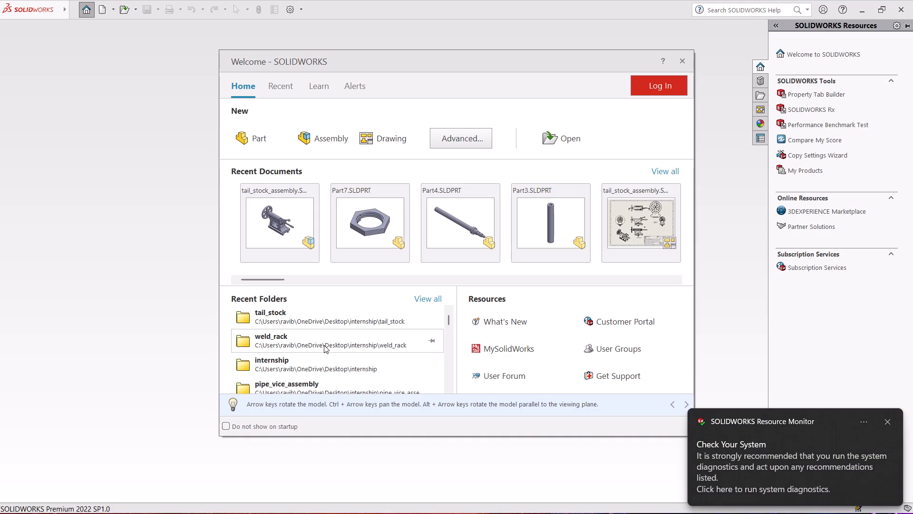
pyautogui.click(248, 143)
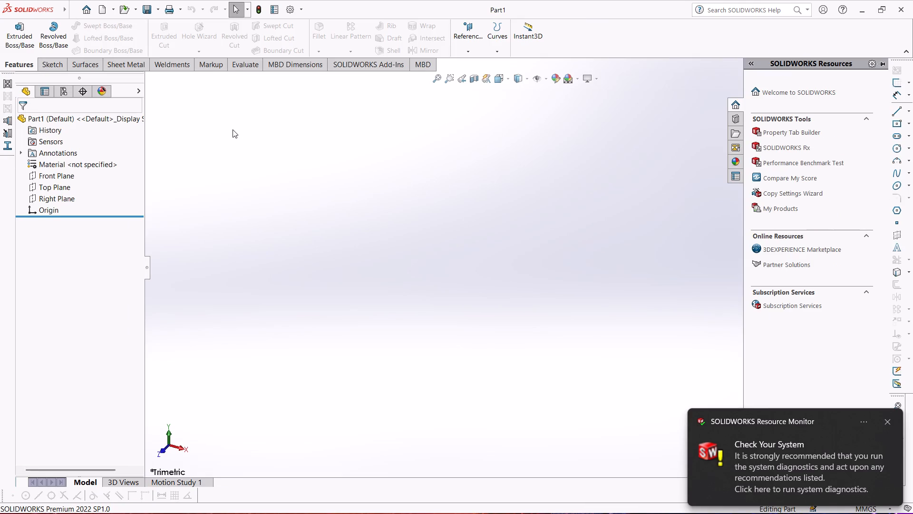
# Review the SOLIDWORKS Rx system diagnostics, reload the results, and close the diagnostics window.
pyautogui.click(811, 489)
pyautogui.click(806, 483)
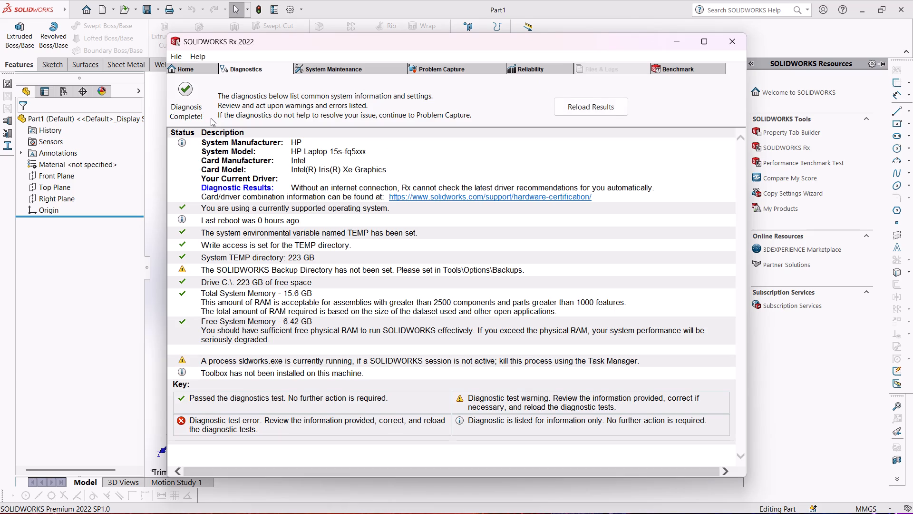
pyautogui.scroll(-7, 222, 254)
pyautogui.scroll(3, 232, 300)
pyautogui.click(248, 401)
pyautogui.scroll(-3, 241, 416)
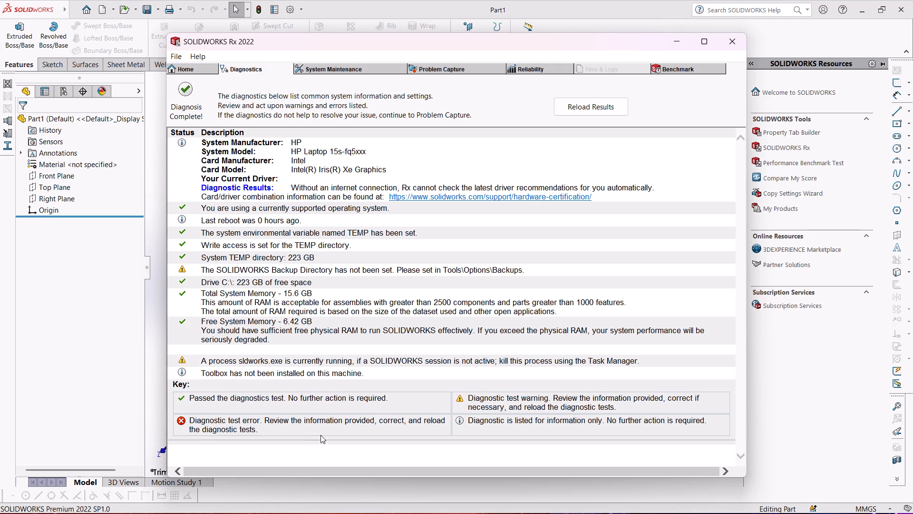
pyautogui.click(302, 274)
pyautogui.click(303, 275)
pyautogui.click(583, 109)
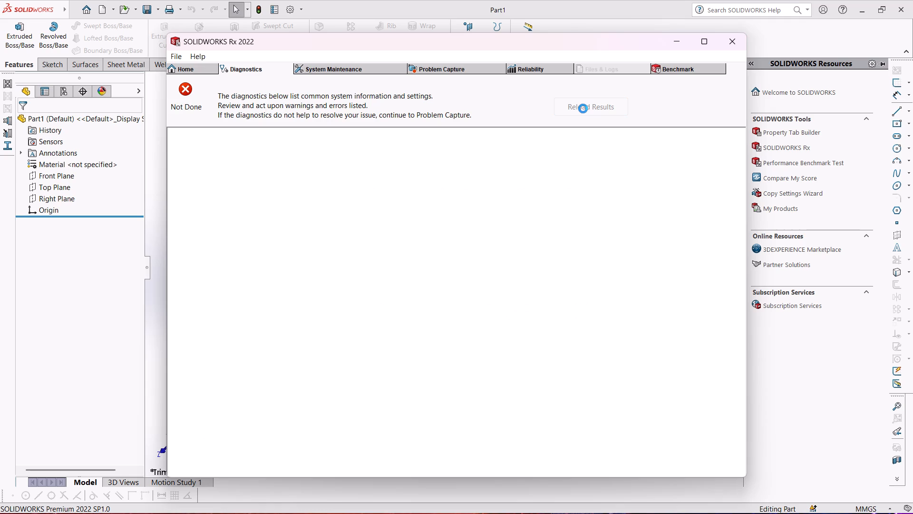
pyautogui.scroll(-3, 478, 235)
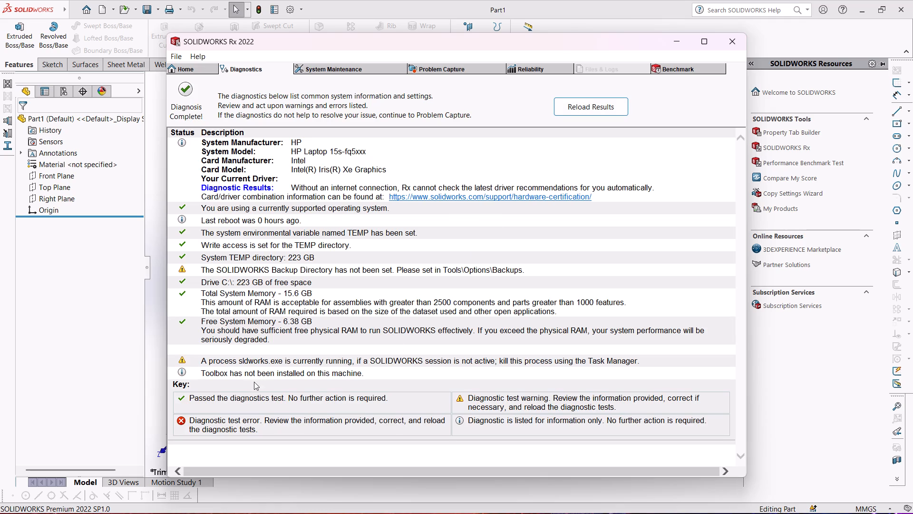
pyautogui.click(210, 397)
pyautogui.click(739, 43)
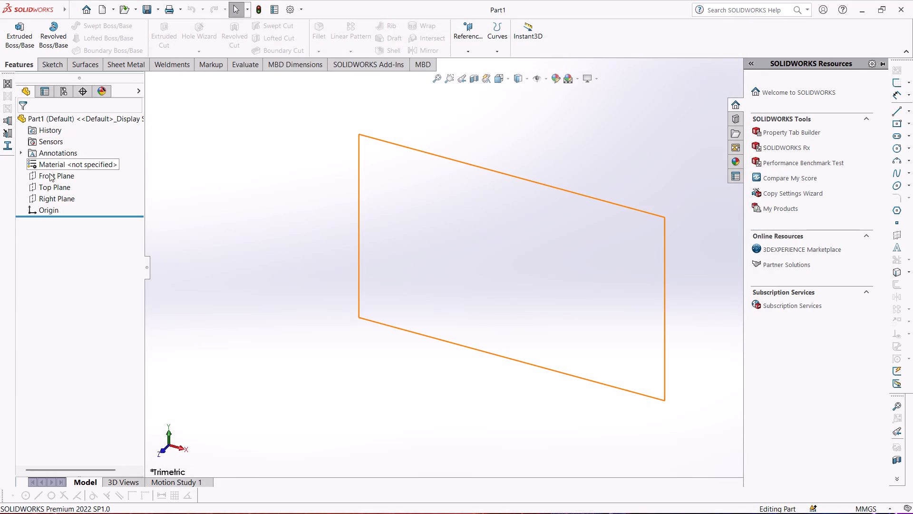
# Start a sketch on the Front Plane and draw a horizontal centerline about 369 mm long through the origin.
pyautogui.click(49, 173)
pyautogui.click(62, 65)
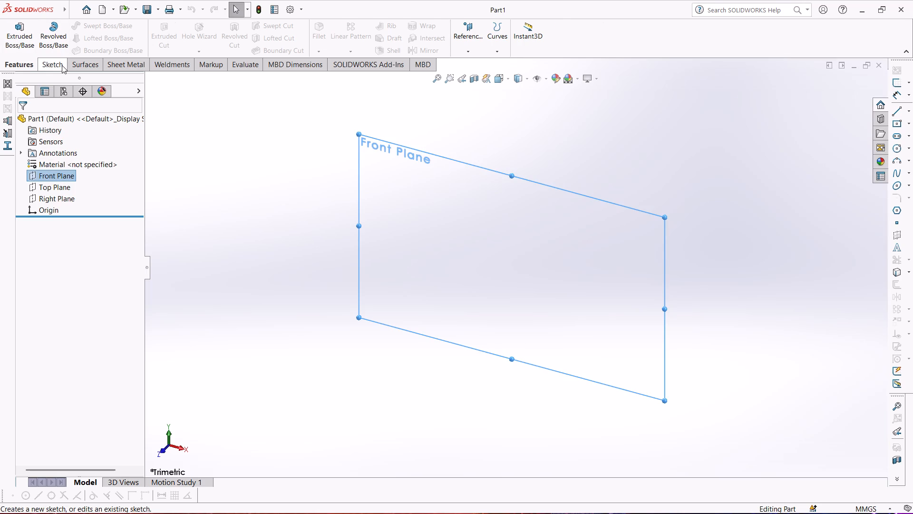
pyautogui.click(21, 30)
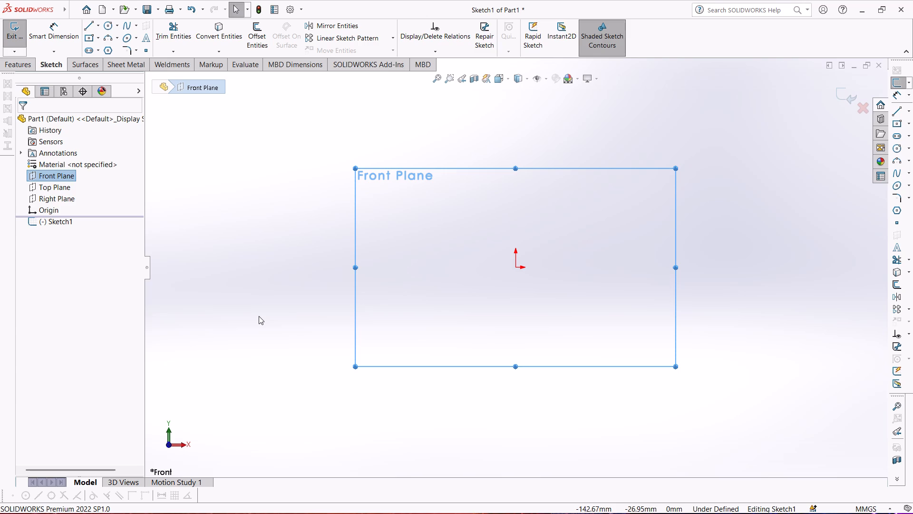
pyautogui.click(95, 23)
pyautogui.click(101, 25)
pyautogui.click(98, 53)
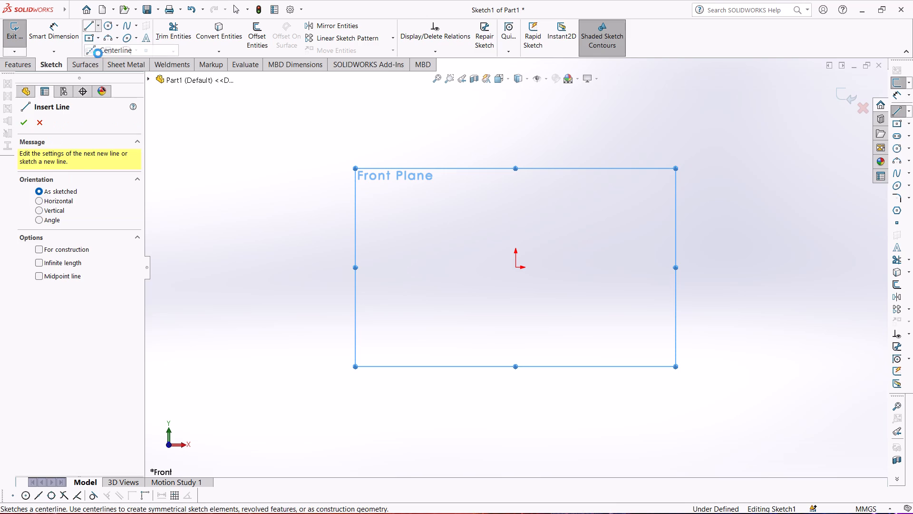
pyautogui.click(175, 268)
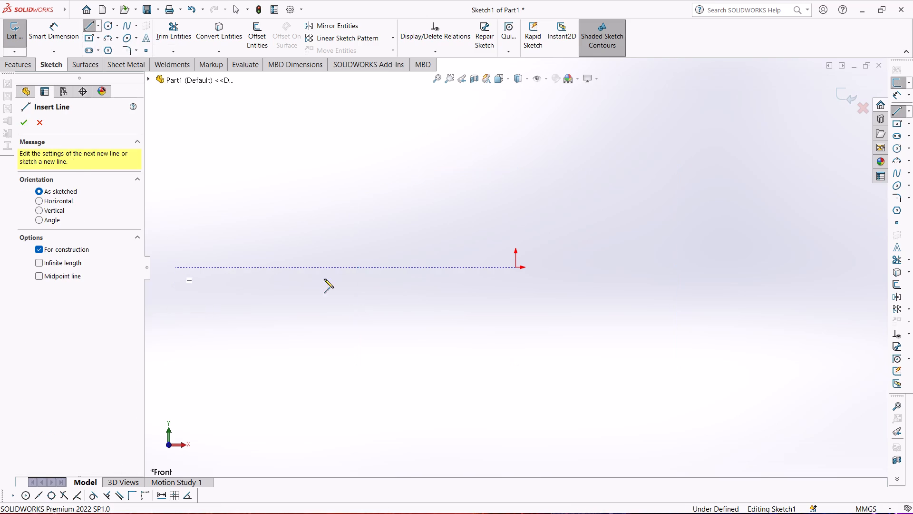
pyautogui.click(839, 268)
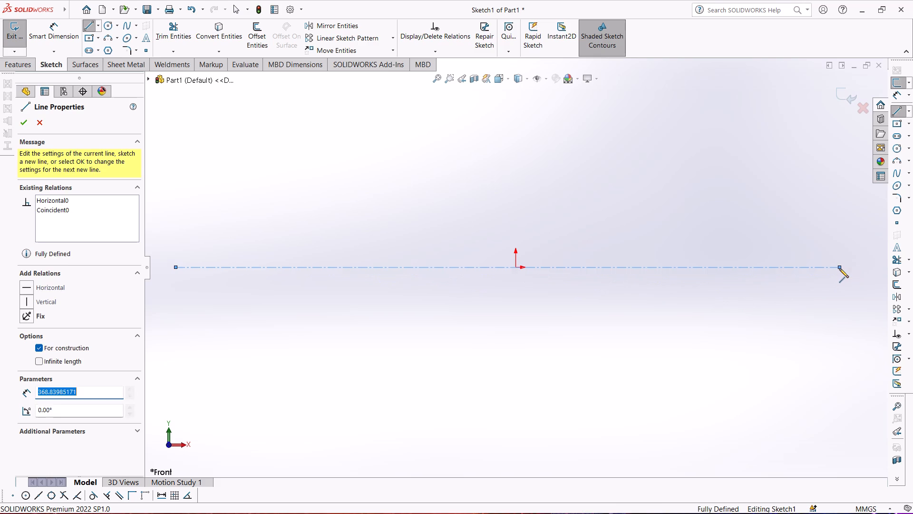
pyautogui.press('Escape')
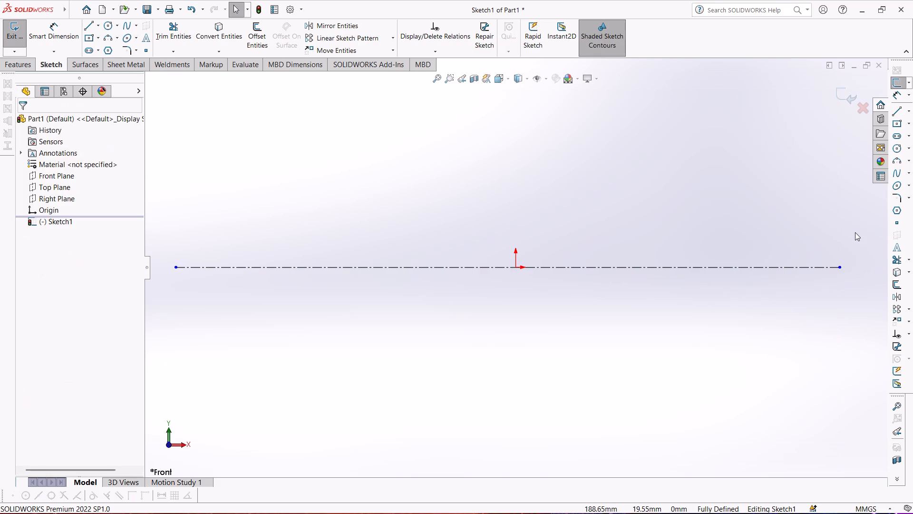
# Draw a vertical centerline about 210 mm long through the origin, crossing the horizontal centerline.
pyautogui.click(99, 28)
pyautogui.click(103, 50)
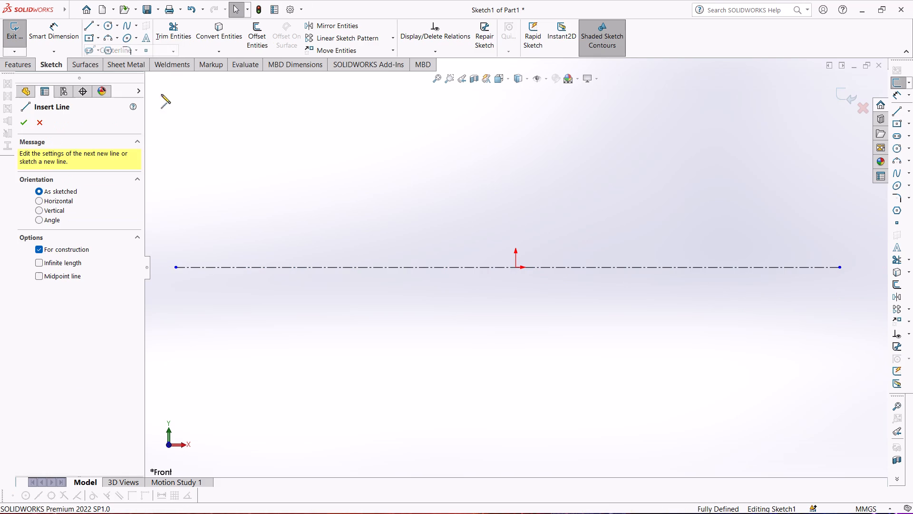
pyautogui.click(515, 92)
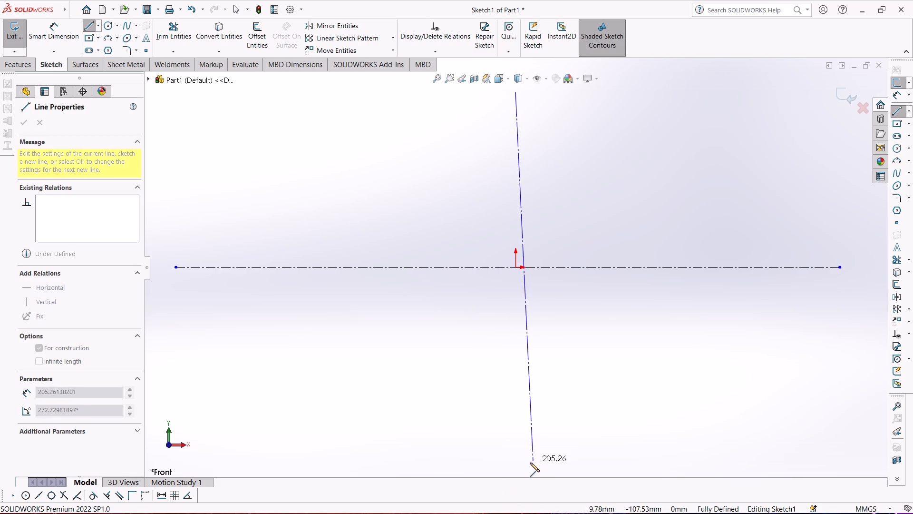
pyautogui.click(514, 471)
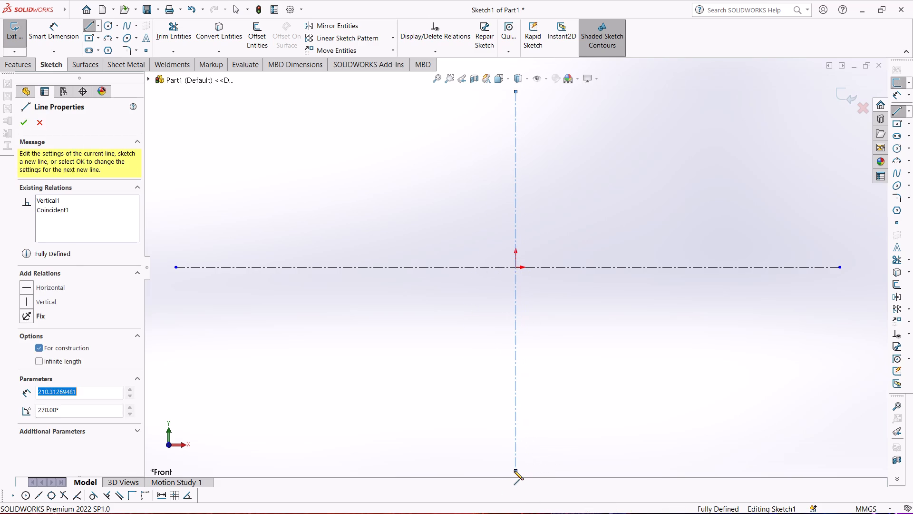
pyautogui.press('Escape')
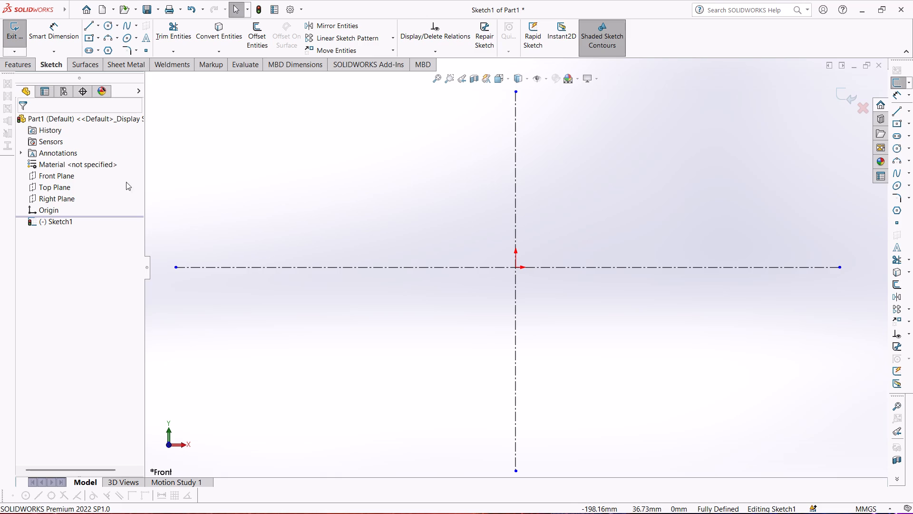
# Sketch a center rectangle about 125 mm by 63 mm centred on the origin.
pyautogui.click(88, 36)
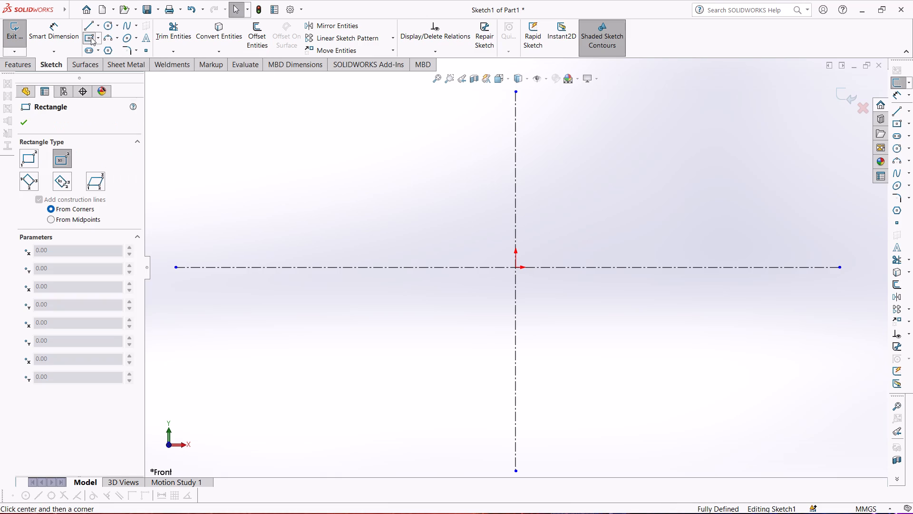
pyautogui.click(515, 266)
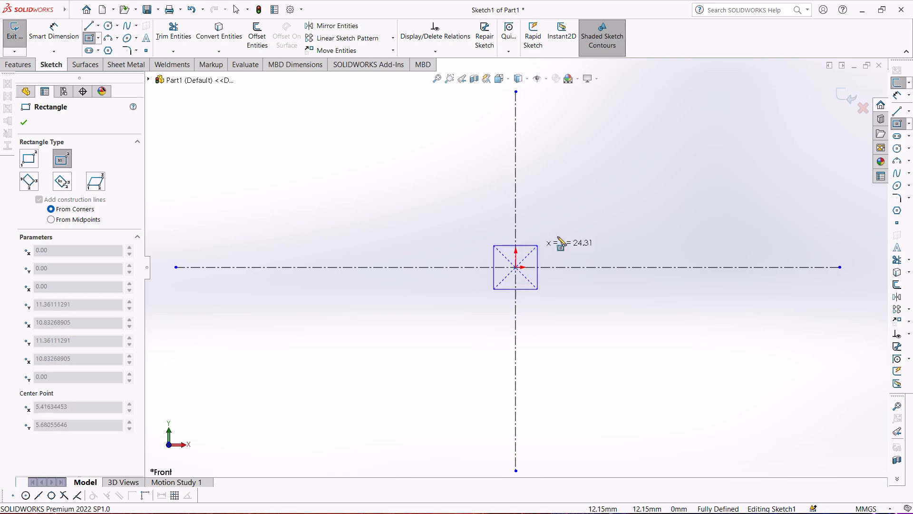
pyautogui.click(628, 210)
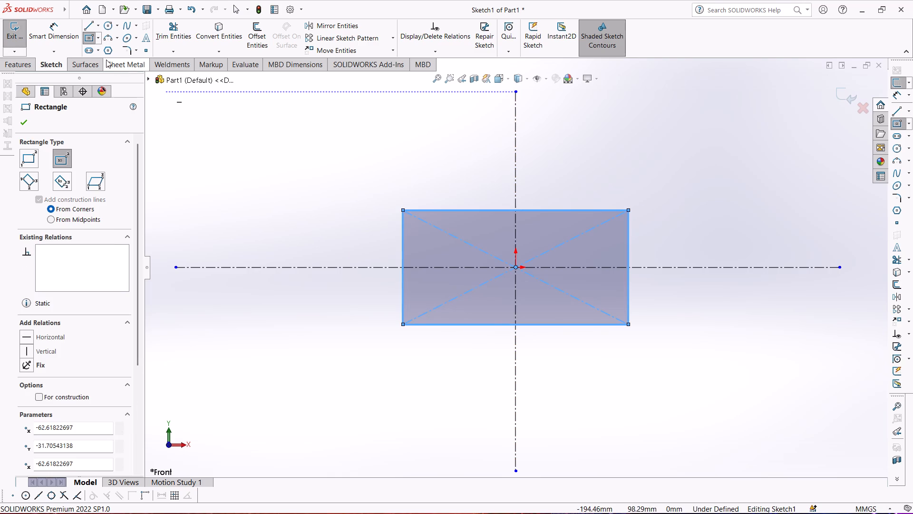
# Dimension the rectangle's top edge to 360 mm and its left edge to 360 mm.
pyautogui.click(59, 30)
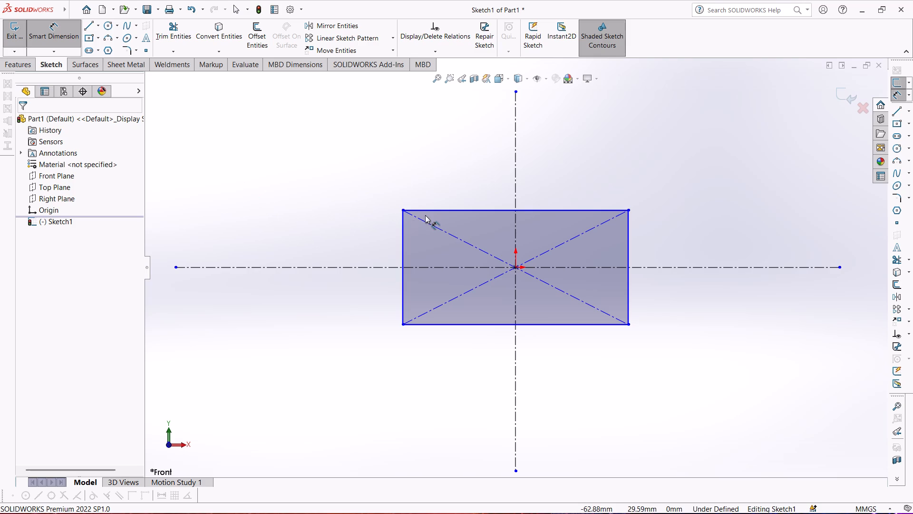
pyautogui.click(502, 212)
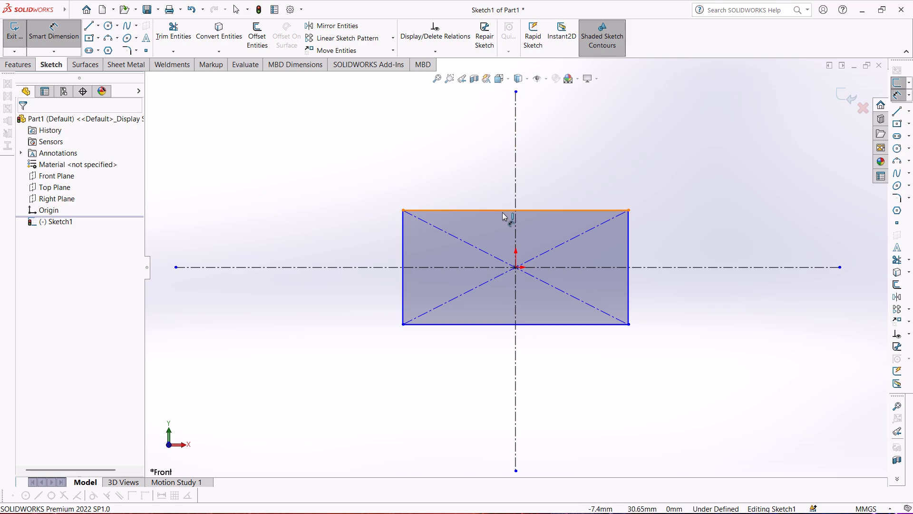
pyautogui.click(491, 168)
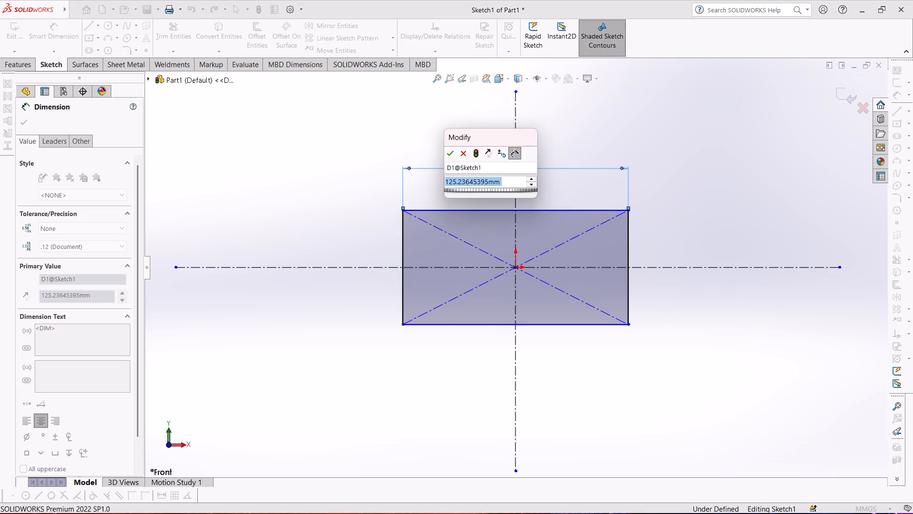
pyautogui.write('360')
pyautogui.press('Return')
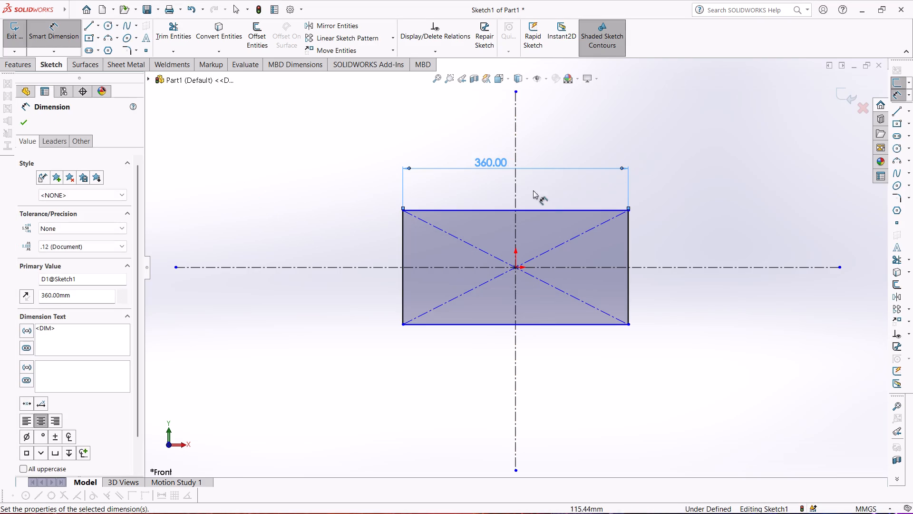
pyautogui.click(405, 231)
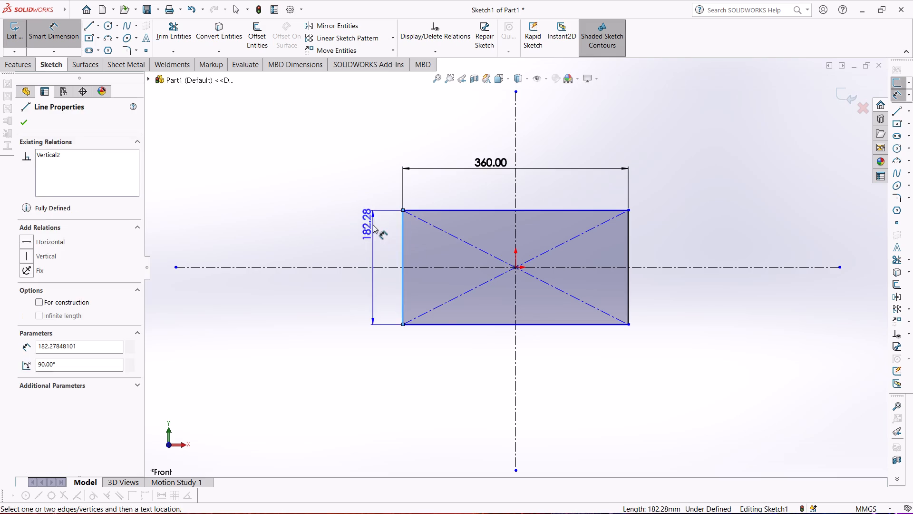
pyautogui.click(373, 225)
pyautogui.write('360')
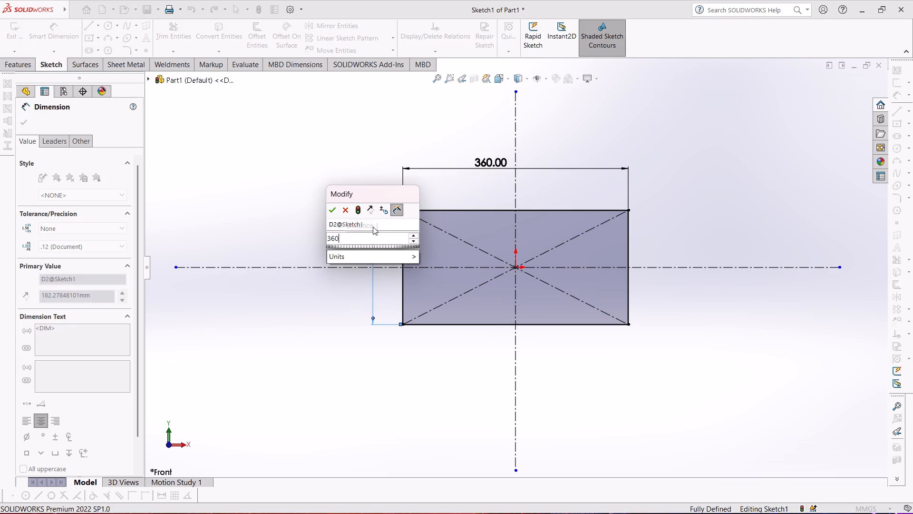
pyautogui.press('Return')
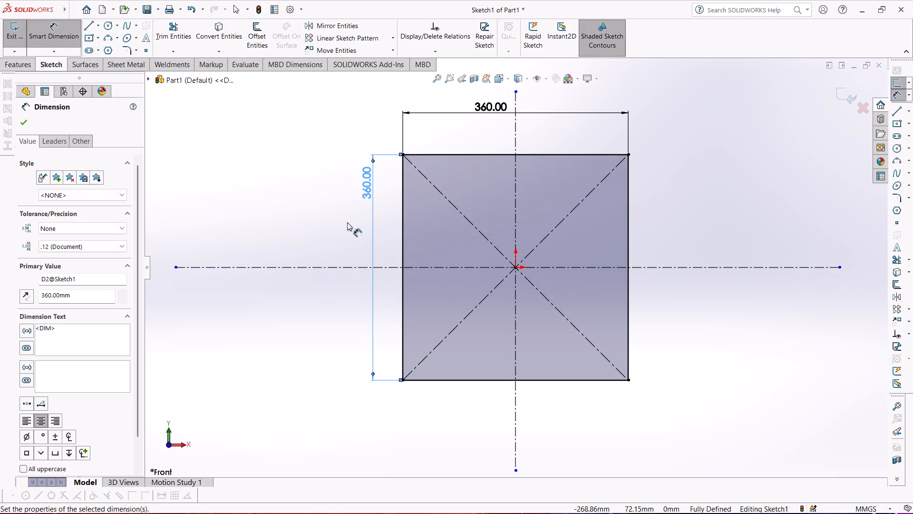
pyautogui.click(358, 222)
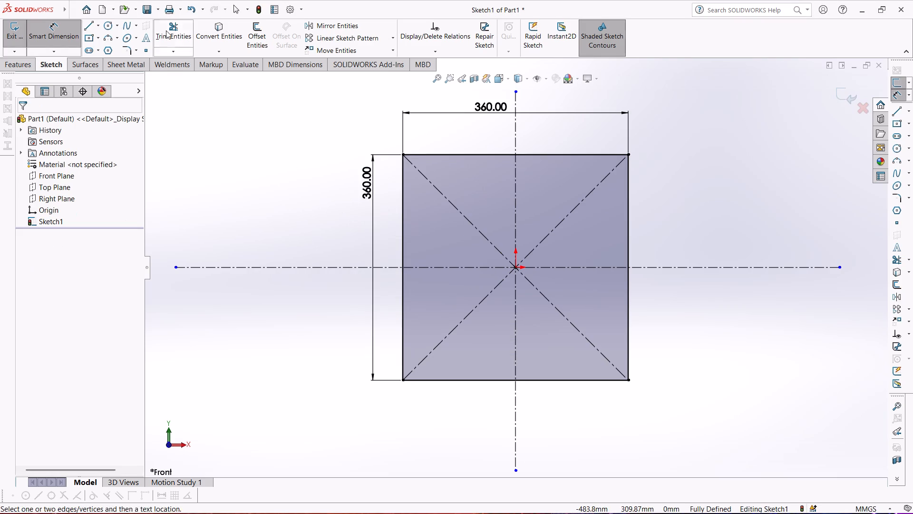
# Round all four corners of the 360 mm square with 20 mm sketch fillets and exit the sketch.
pyautogui.click(129, 49)
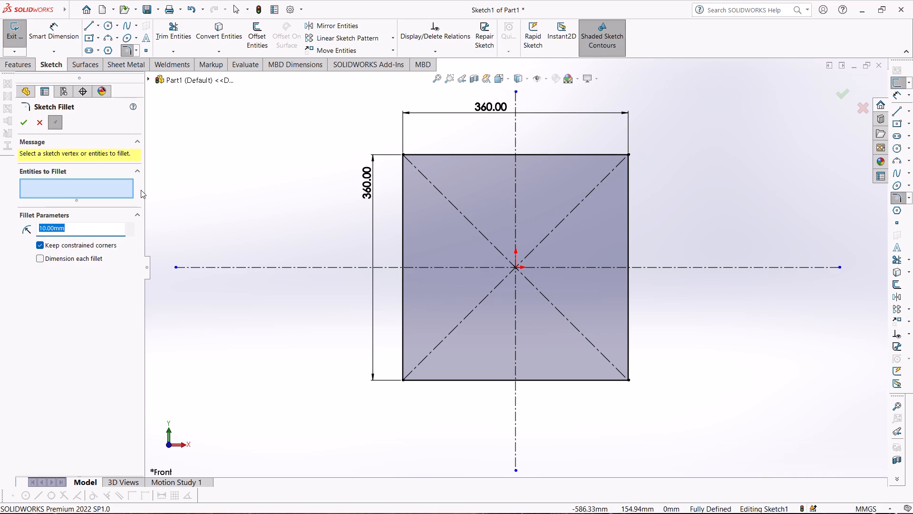
pyautogui.write('20')
pyautogui.press('Return')
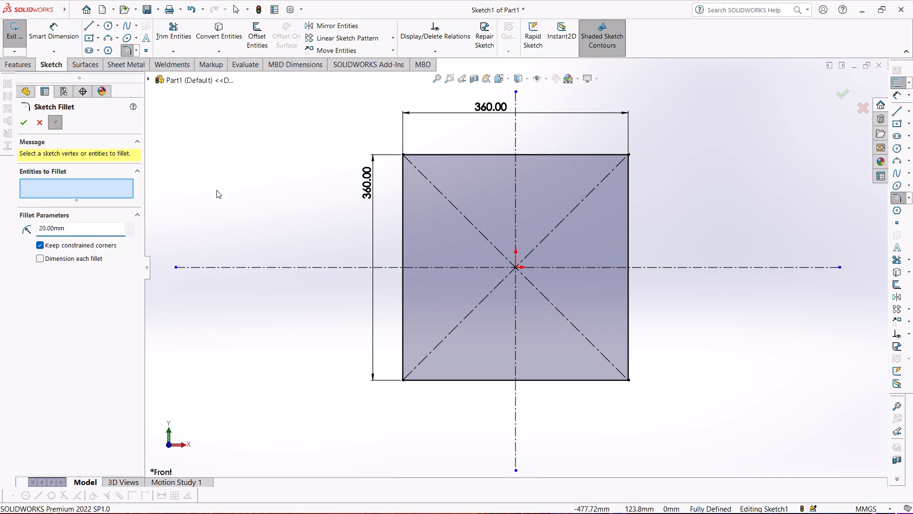
pyautogui.click(404, 157)
pyautogui.click(403, 378)
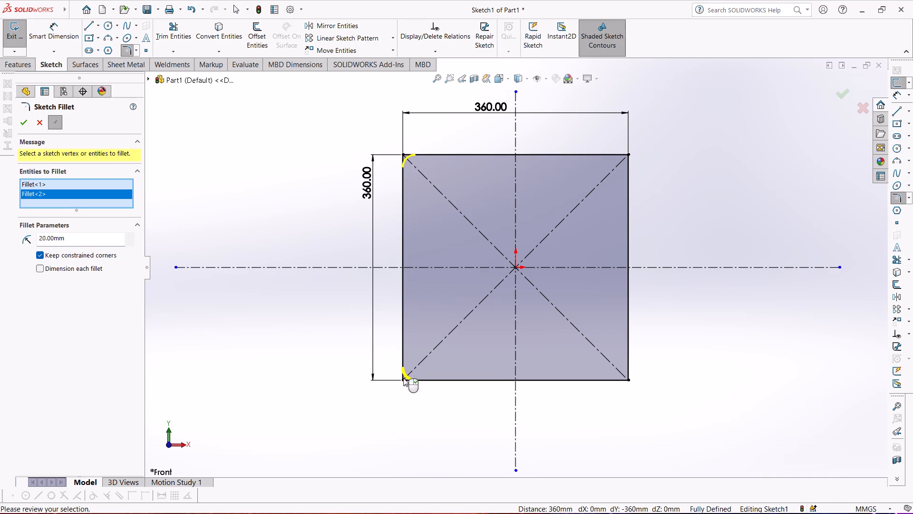
pyautogui.click(629, 379)
pyautogui.click(627, 155)
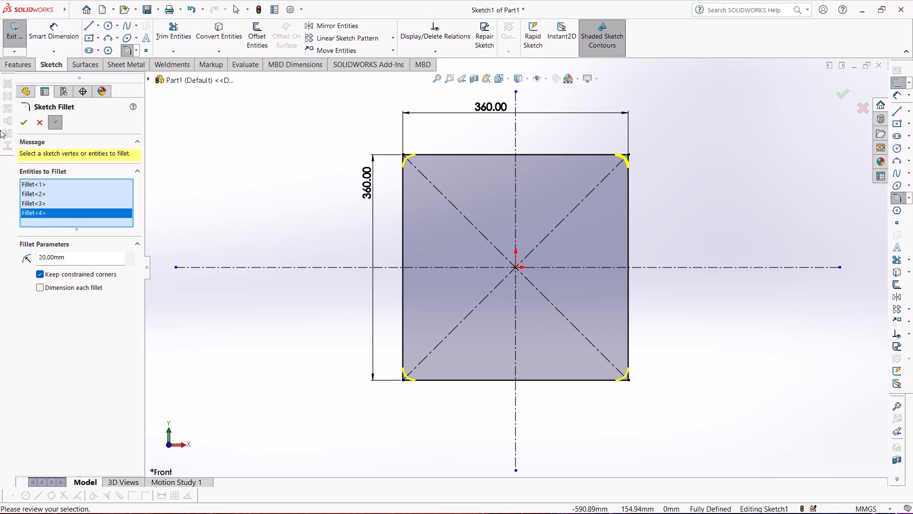
pyautogui.click(25, 123)
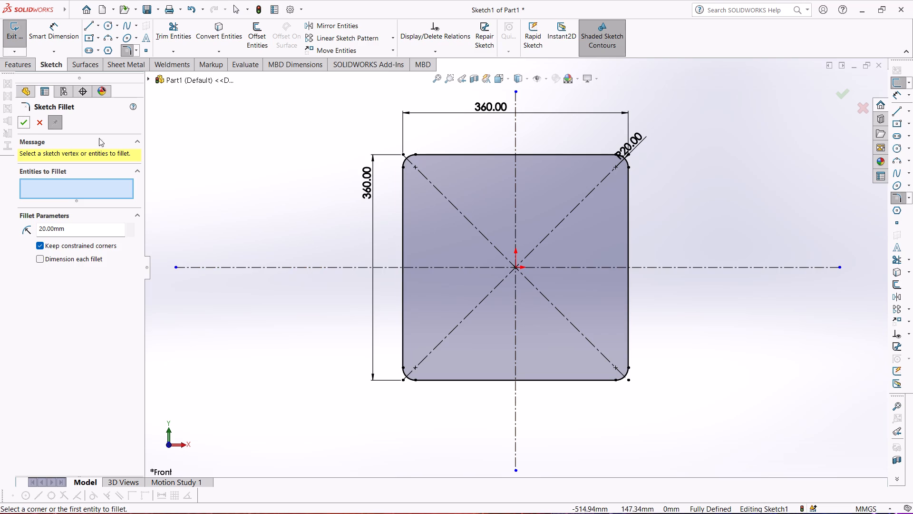
pyautogui.click(23, 121)
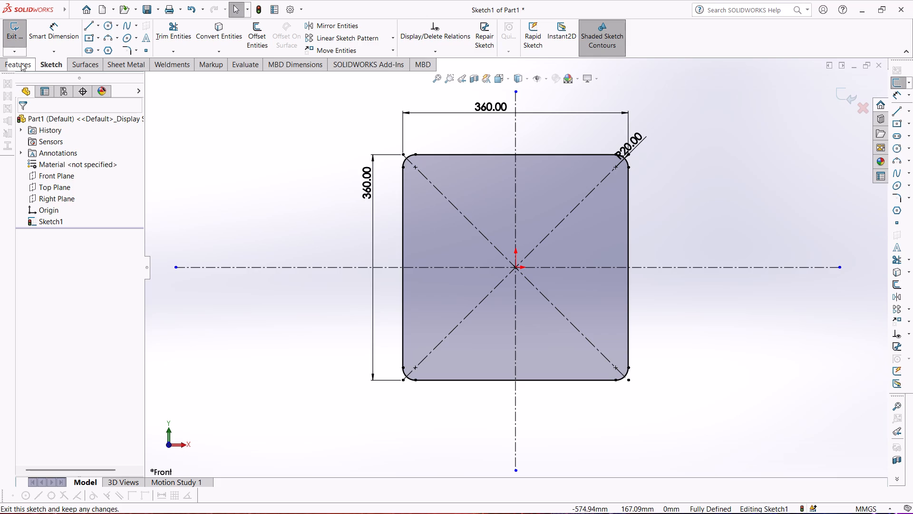
pyautogui.click(7, 30)
# Extrude the rounded square profile as a blind boss 50 mm deep.
pyautogui.click(21, 64)
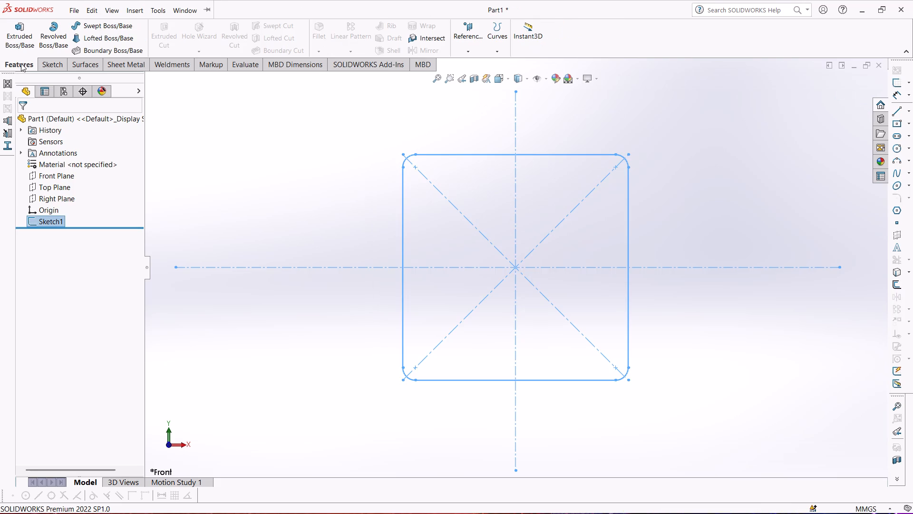
pyautogui.click(18, 33)
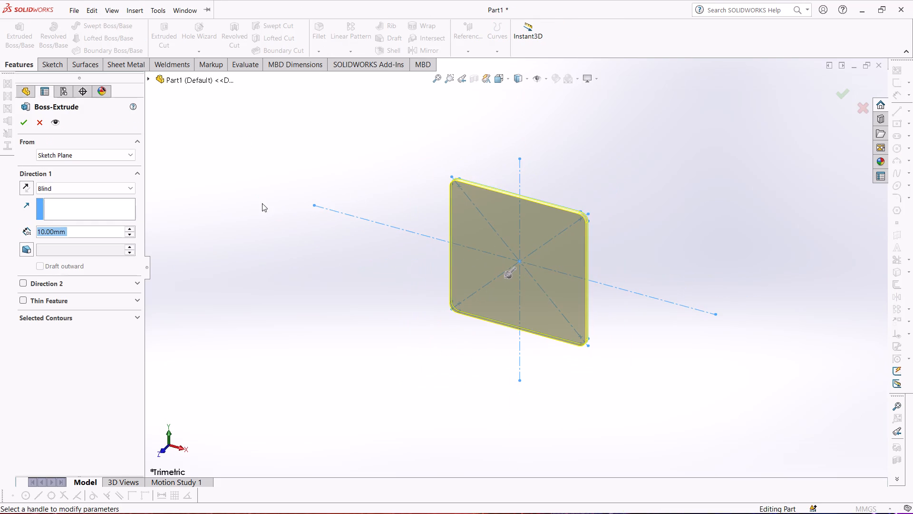
pyautogui.moveTo(375, 179); pyautogui.dragTo(347, 185, button='middle')
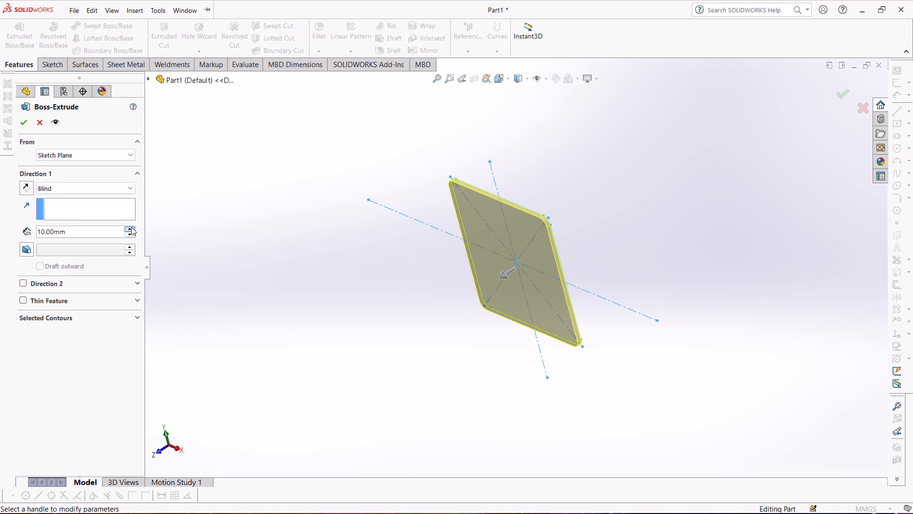
pyautogui.doubleClick(131, 227)
pyautogui.click(131, 227)
pyautogui.click(131, 228)
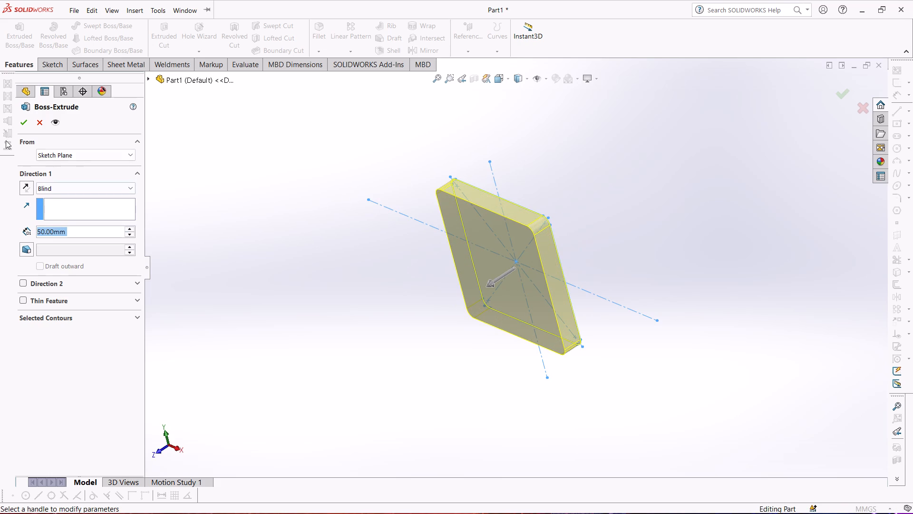
pyautogui.click(26, 125)
# Start a sketch on the plate's front face and draw a circle about 250 mm in diameter centred on the origin.
pyautogui.moveTo(247, 239); pyautogui.dragTo(284, 167, button='middle')
pyautogui.scroll(1, 297, 209)
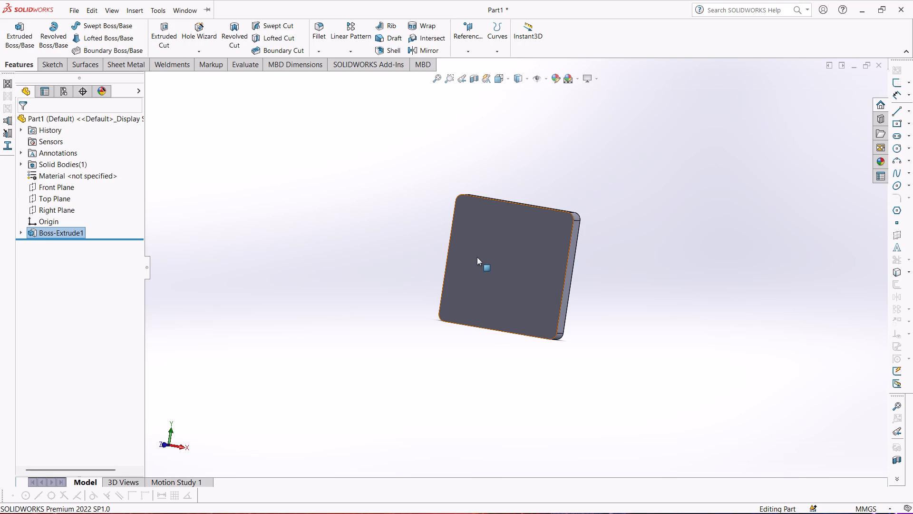
pyautogui.moveTo(484, 261); pyautogui.dragTo(507, 266, button='middle')
pyautogui.scroll(-1, 507, 266)
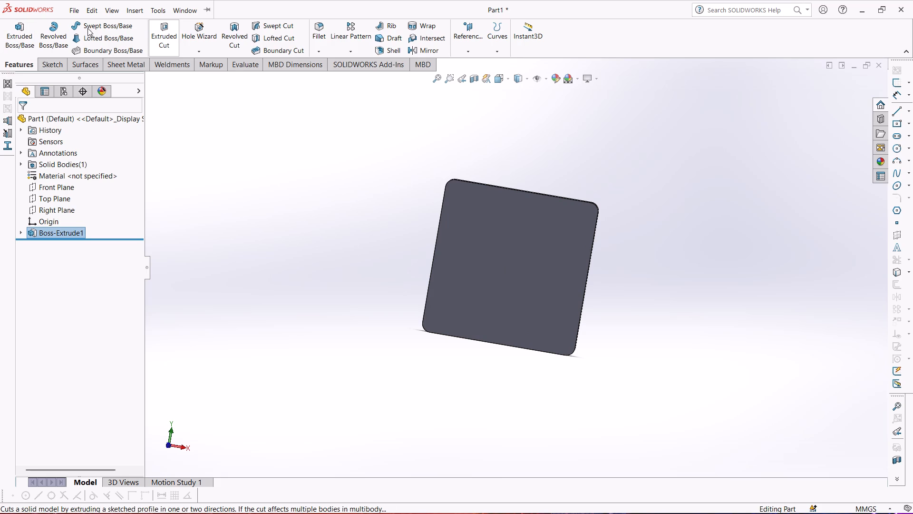
pyautogui.click(48, 66)
pyautogui.click(508, 299)
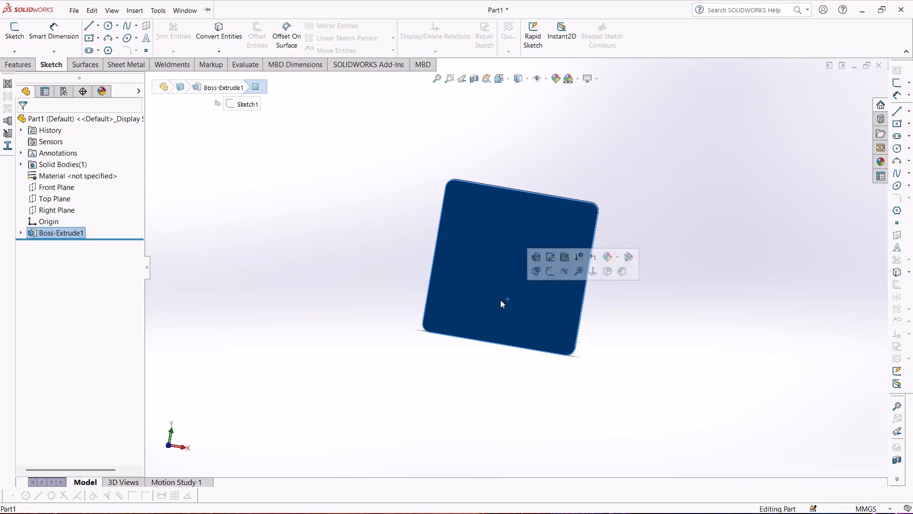
pyautogui.click(17, 36)
pyautogui.moveTo(195, 231); pyautogui.dragTo(201, 231)
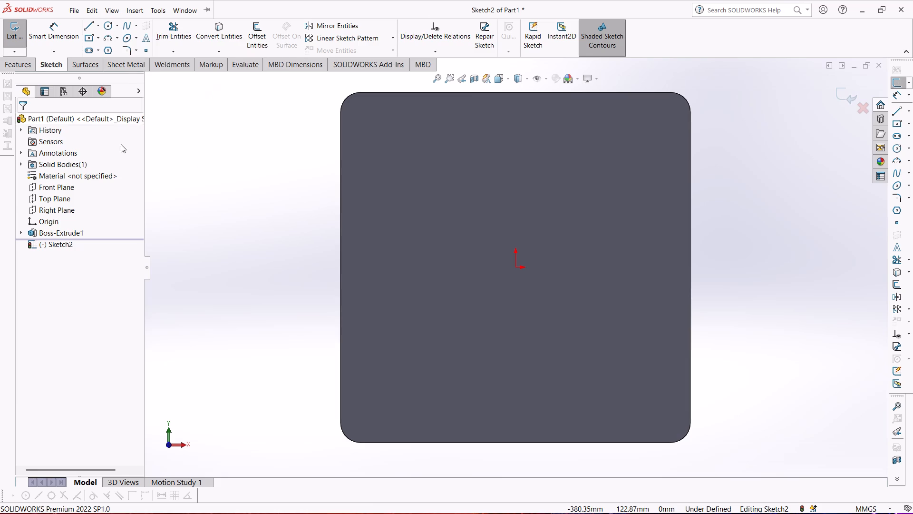
pyautogui.click(108, 28)
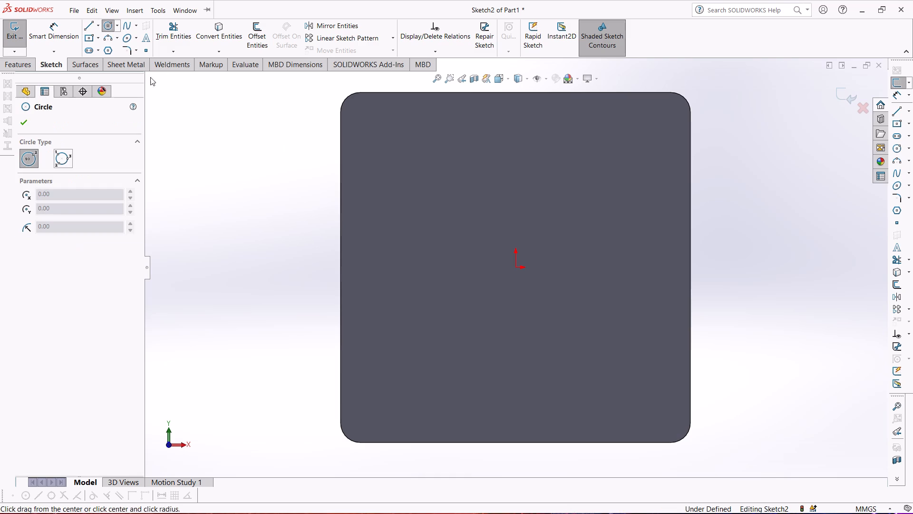
pyautogui.click(518, 269)
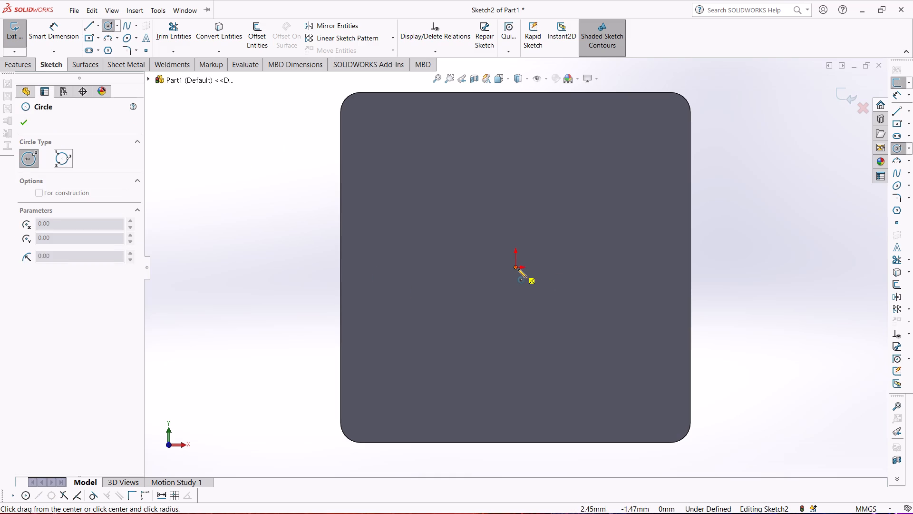
pyautogui.click(394, 266)
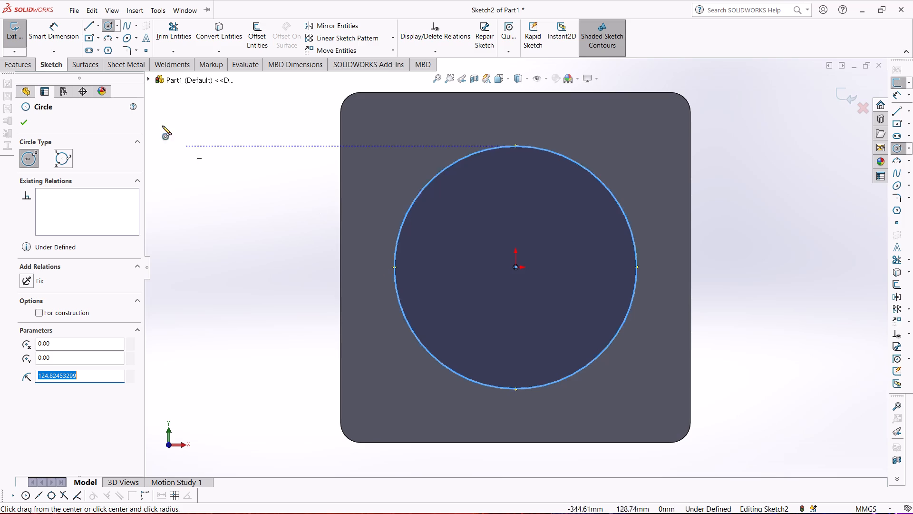
# Dimension the circle's diameter to 290 mm.
pyautogui.click(53, 34)
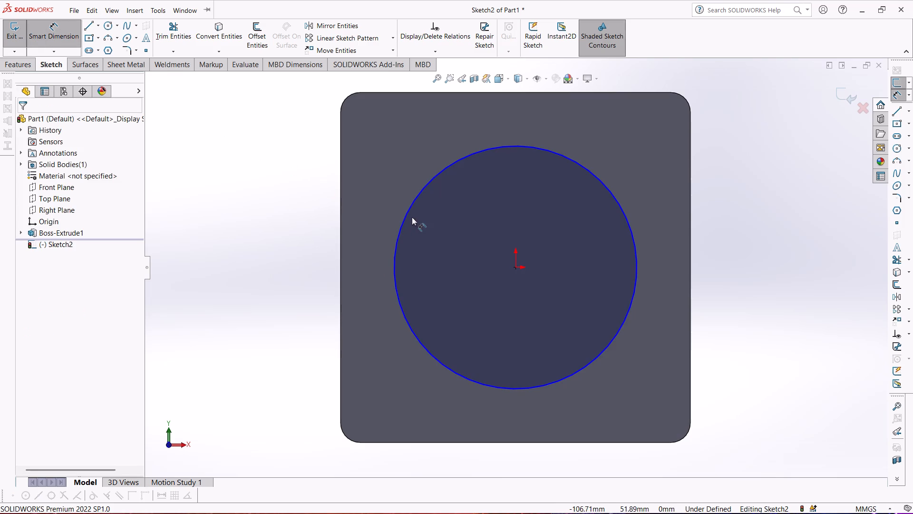
pyautogui.click(408, 210)
pyautogui.click(243, 215)
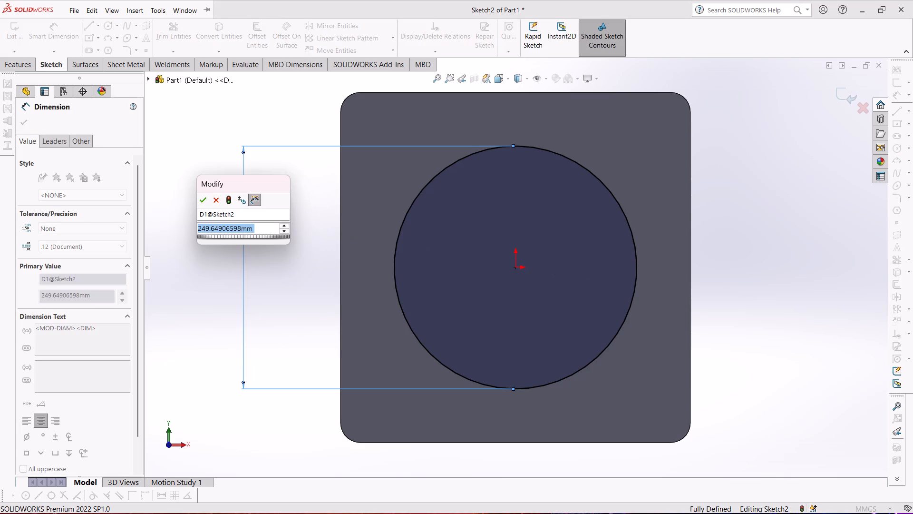
pyautogui.write('290')
pyautogui.press('Return')
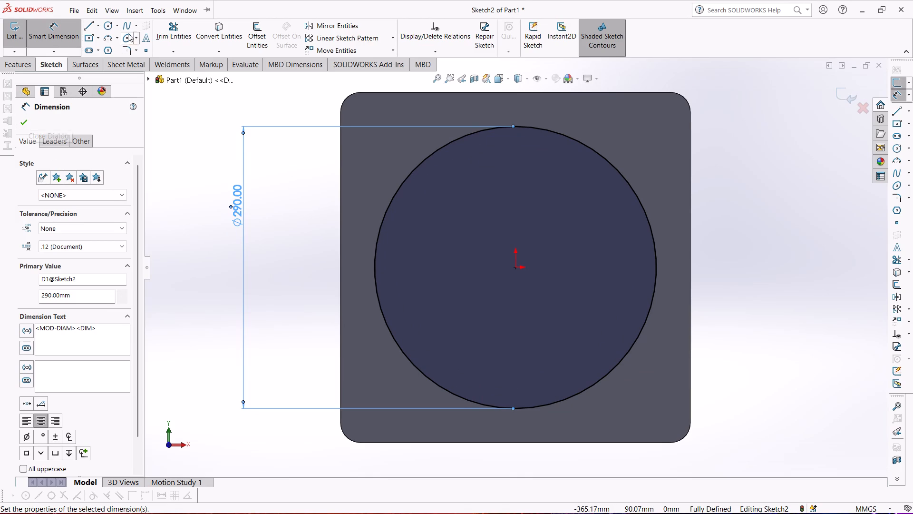
# Draw a second circle about 210 mm in diameter inside the first, centred on the origin.
pyautogui.click(107, 28)
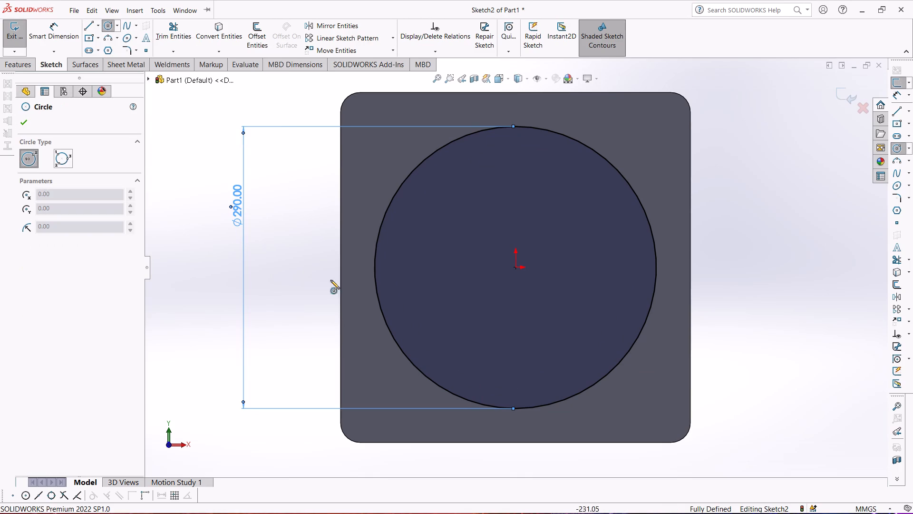
pyautogui.click(515, 269)
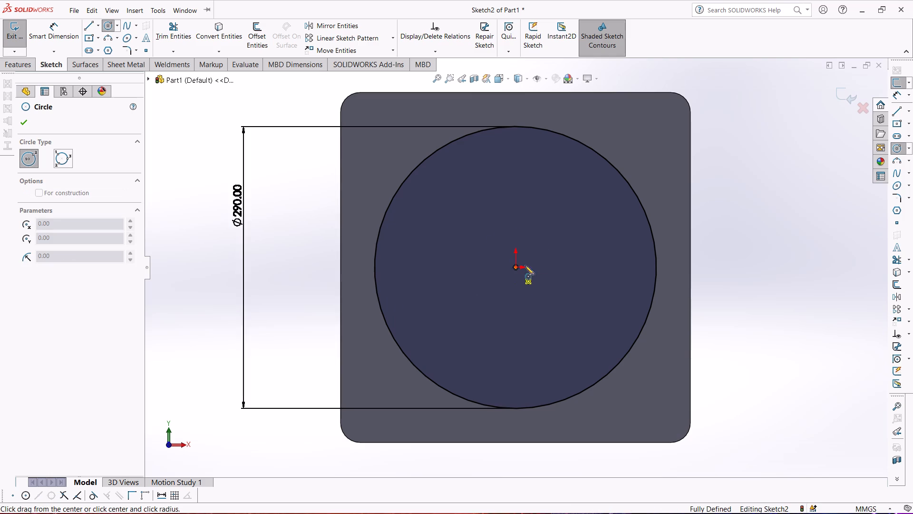
pyautogui.click(595, 204)
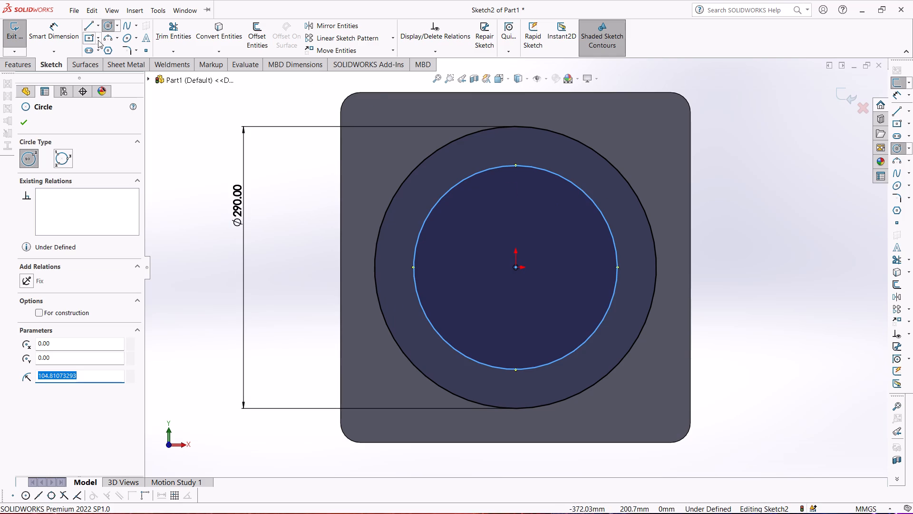
# Dimension the inner circle's diameter to 210 mm and exit the sketch.
pyautogui.click(54, 28)
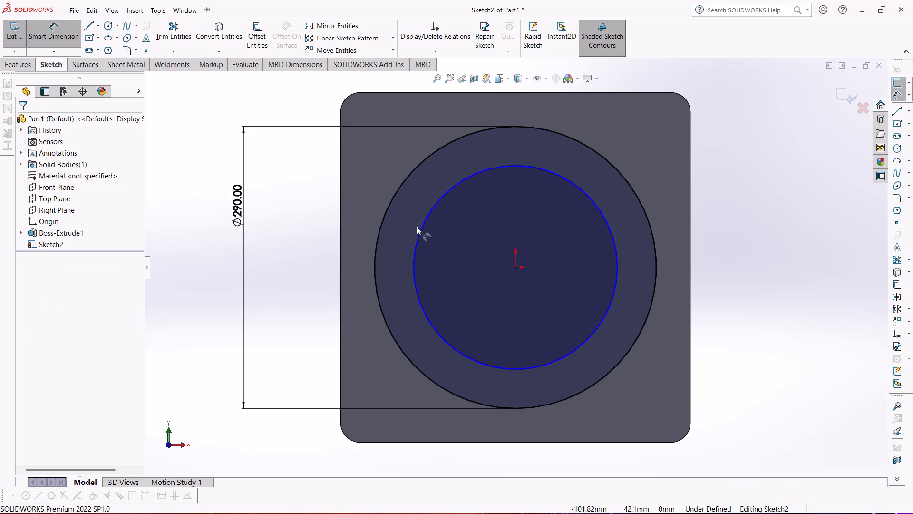
pyautogui.click(431, 215)
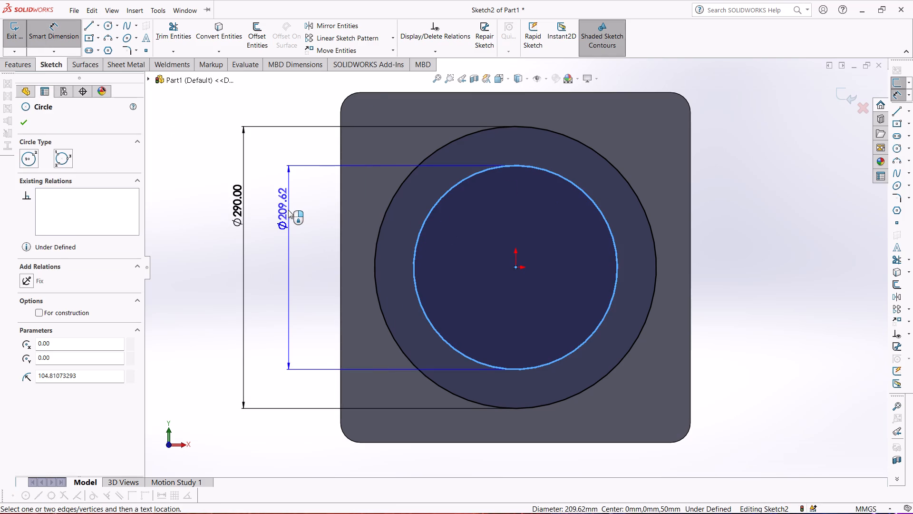
pyautogui.click(288, 210)
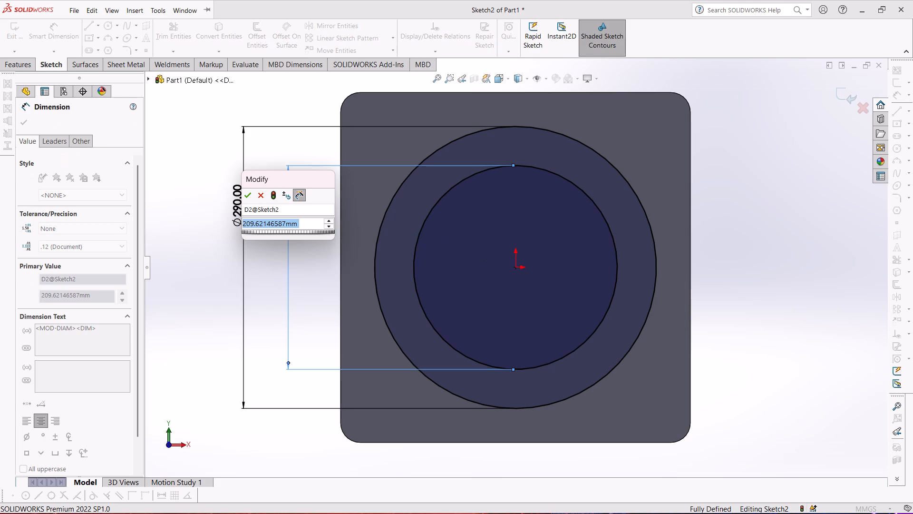
pyautogui.write('210')
pyautogui.press('Return')
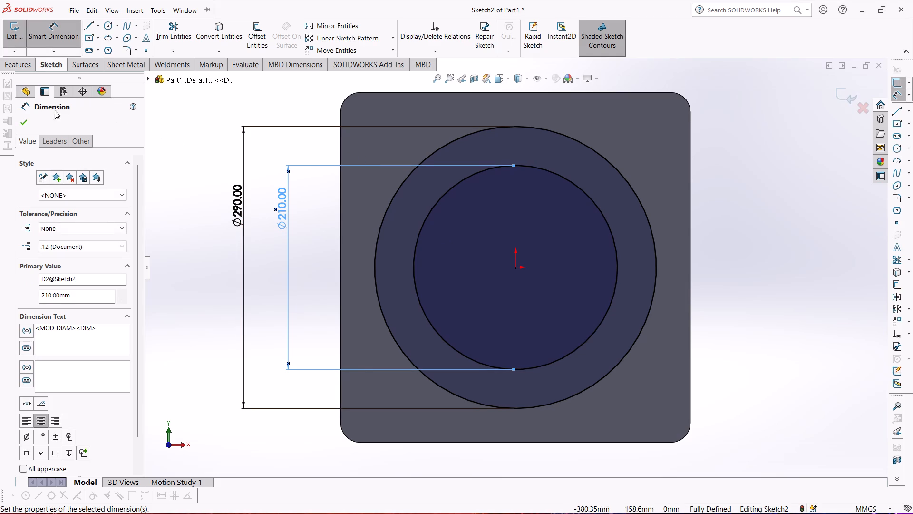
pyautogui.click(25, 119)
pyautogui.click(12, 26)
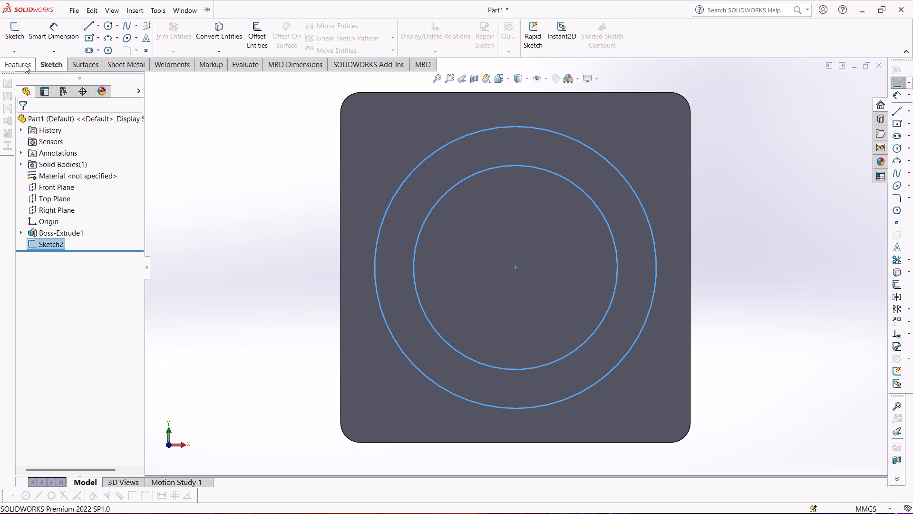
# Extrude the ring between the two circles 100 mm outward from the plate as a blind boss, merged with it.
pyautogui.click(25, 65)
pyautogui.click(17, 34)
pyautogui.moveTo(261, 235); pyautogui.dragTo(192, 226, button='middle')
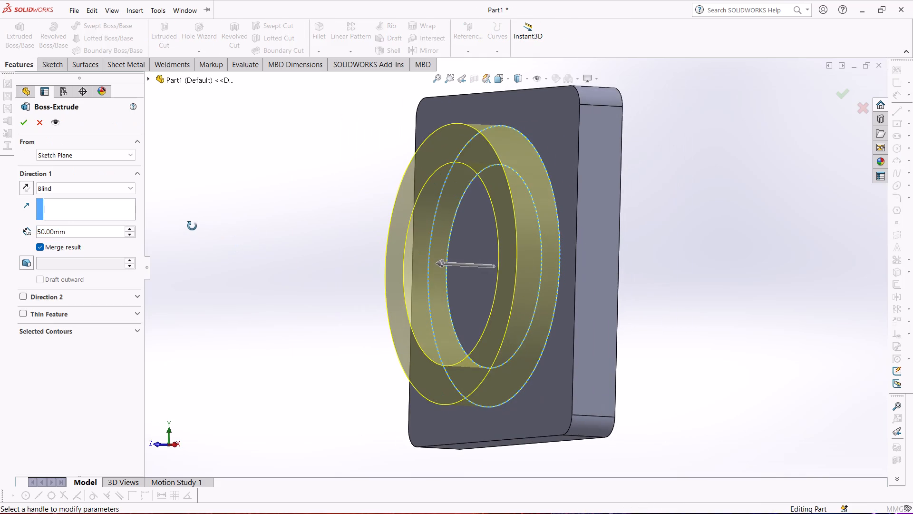
pyautogui.moveTo(192, 226); pyautogui.dragTo(187, 224, button='middle')
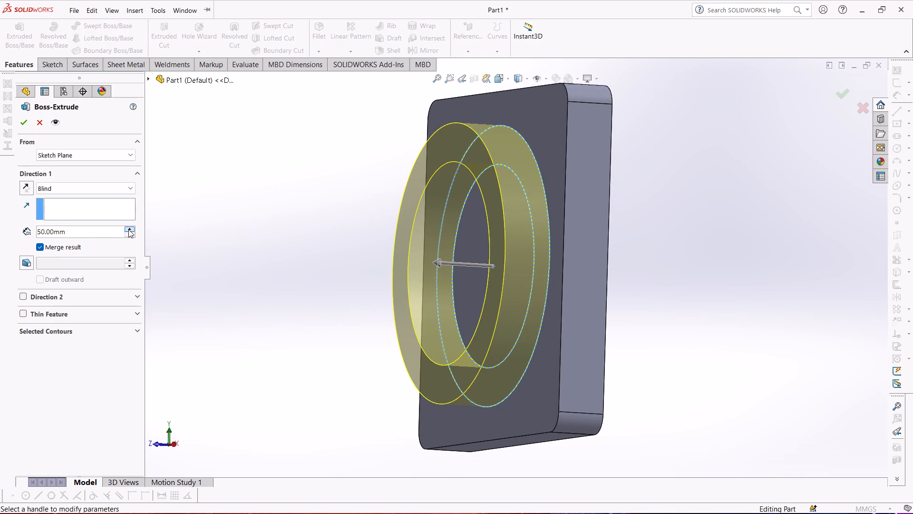
pyautogui.click(130, 228)
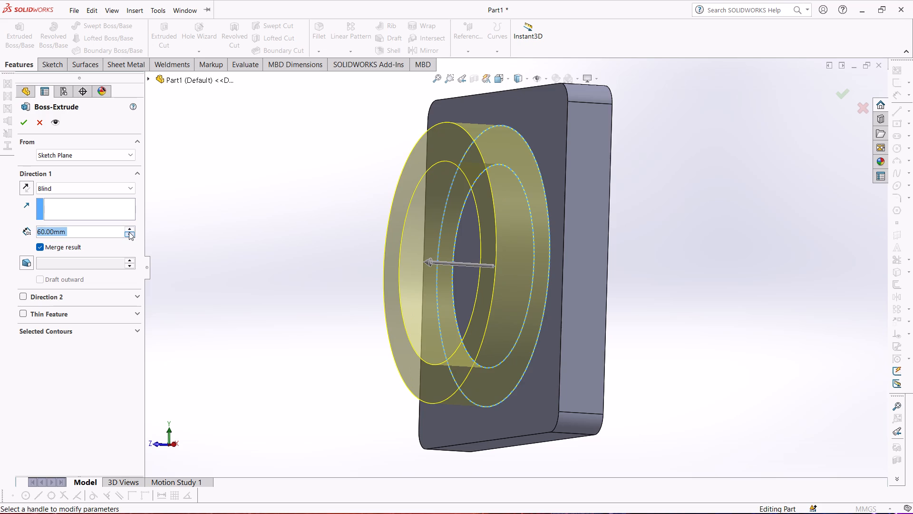
pyautogui.tripleClick(129, 231)
pyautogui.click(129, 231)
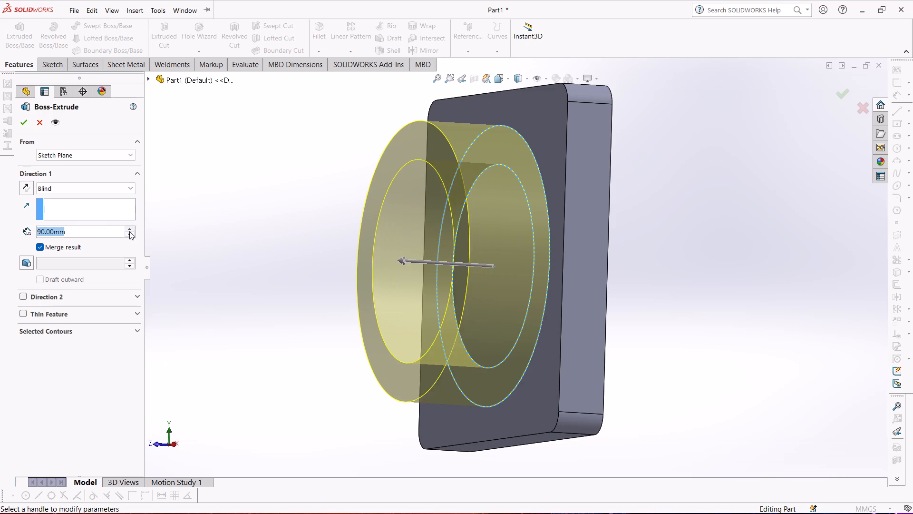
pyautogui.click(20, 119)
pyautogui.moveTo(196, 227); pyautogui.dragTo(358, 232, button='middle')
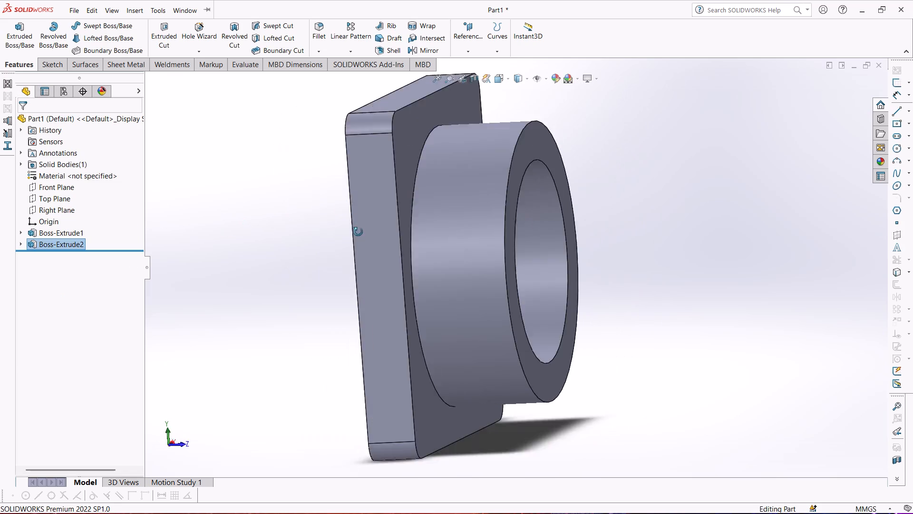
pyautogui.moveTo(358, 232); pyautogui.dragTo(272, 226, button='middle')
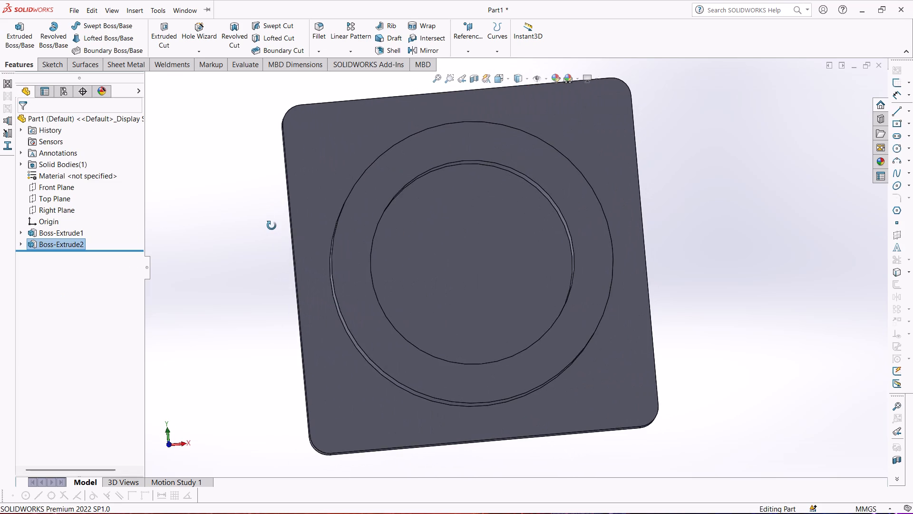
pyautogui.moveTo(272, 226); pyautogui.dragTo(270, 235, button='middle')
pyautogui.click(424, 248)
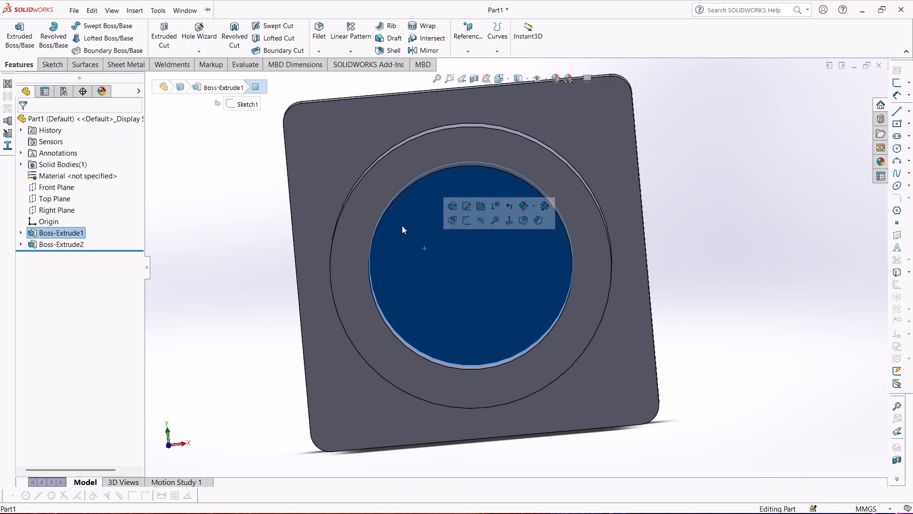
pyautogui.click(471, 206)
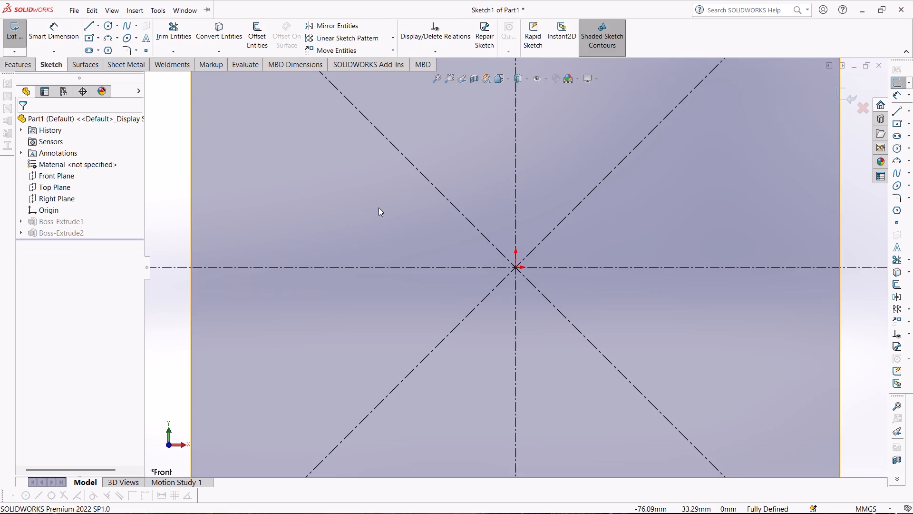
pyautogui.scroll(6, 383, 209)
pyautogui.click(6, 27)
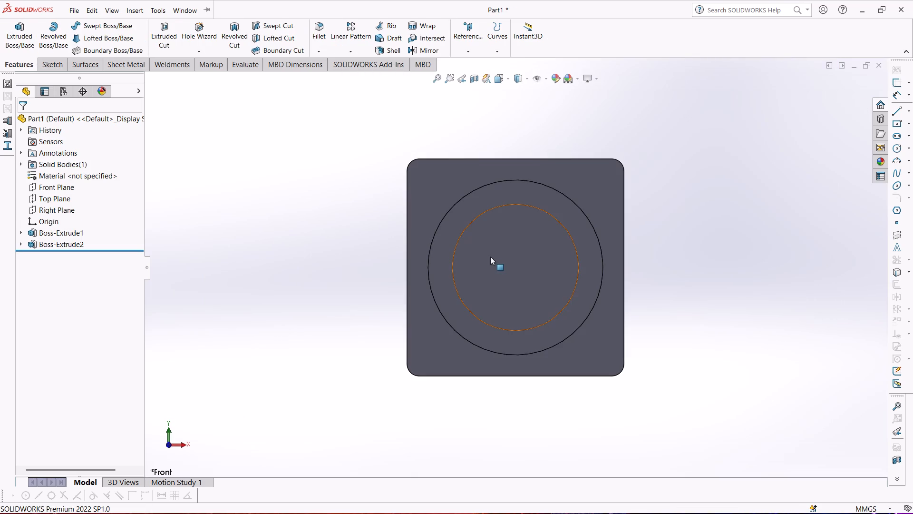
# Start a sketch on the plate face inside the ring and convert the ring's inner 210 mm edge into a sketch circle.
pyautogui.click(50, 69)
pyautogui.click(8, 34)
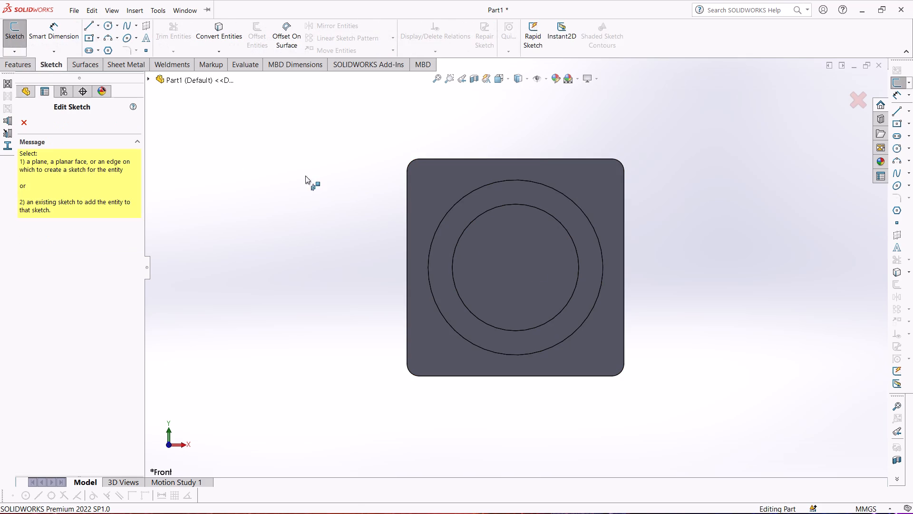
pyautogui.click(512, 267)
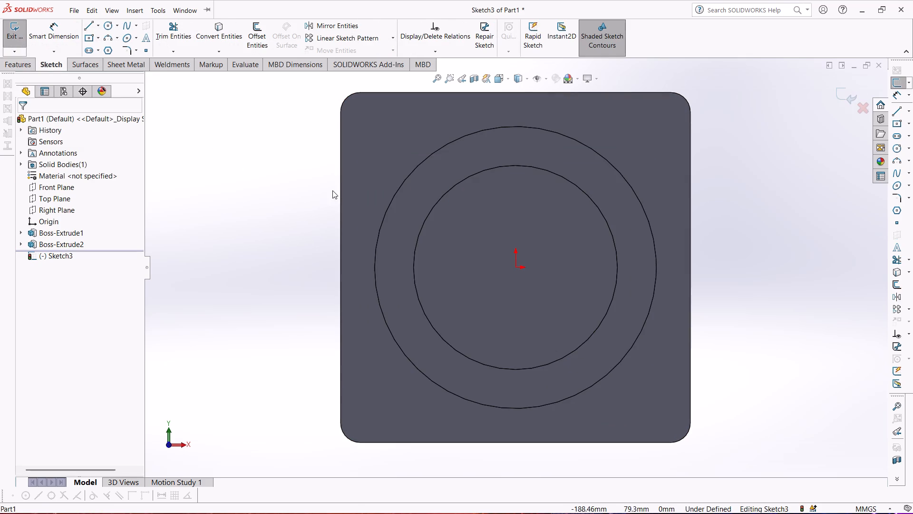
pyautogui.click(224, 27)
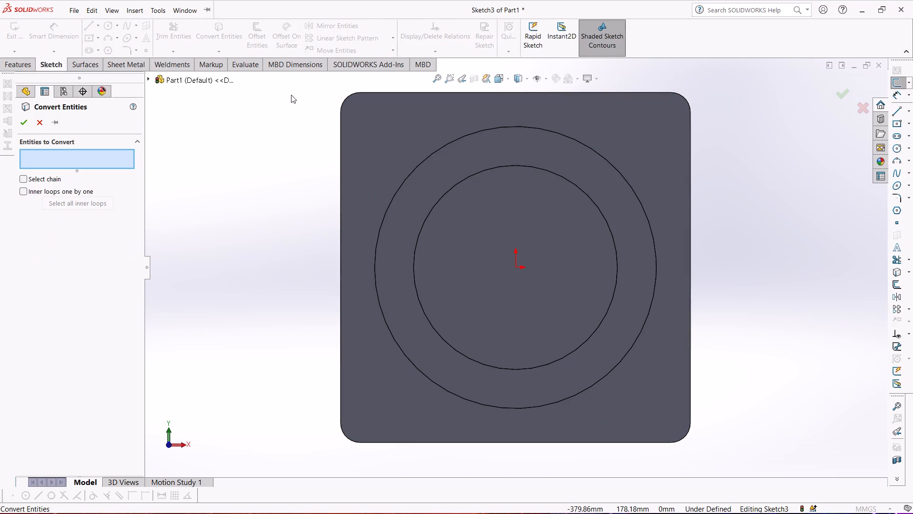
pyautogui.click(495, 169)
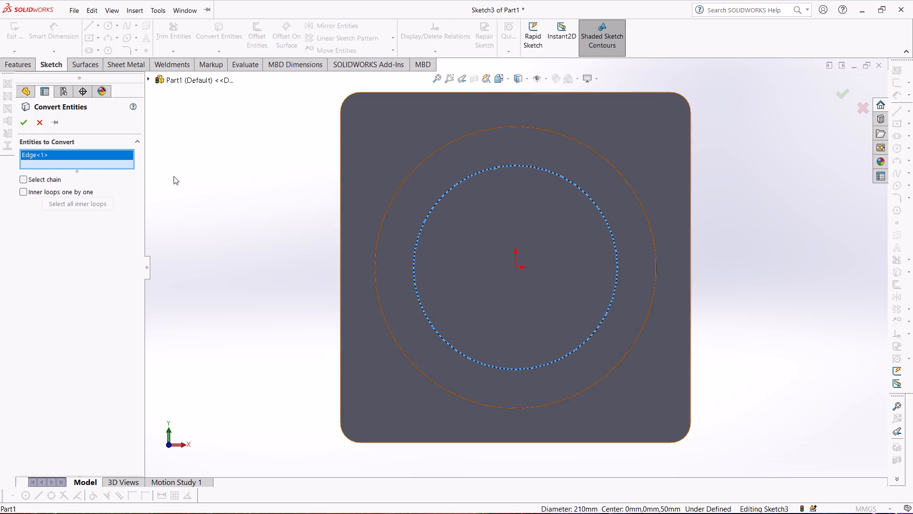
pyautogui.click(28, 120)
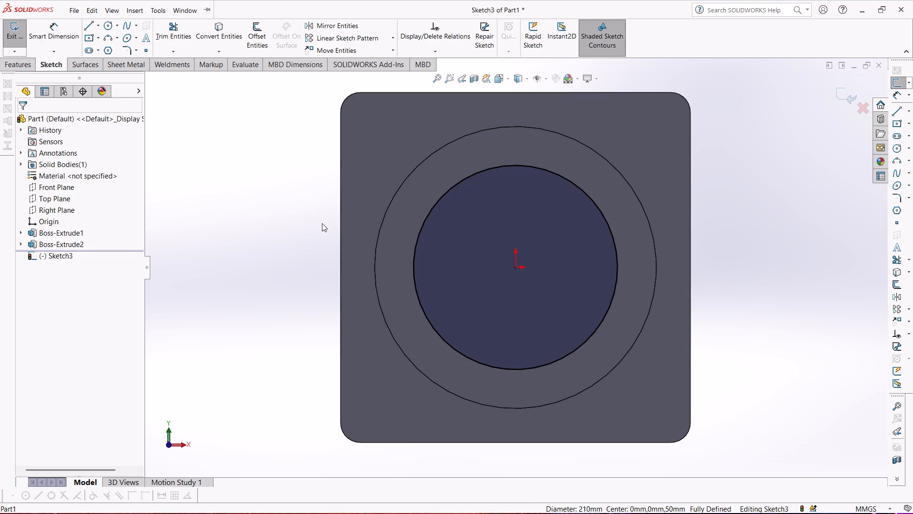
# Exit the sketch and cut-extrude the converted circle through the square plate as a 100 mm blind cut.
pyautogui.moveTo(264, 186); pyautogui.dragTo(392, 209, button='middle')
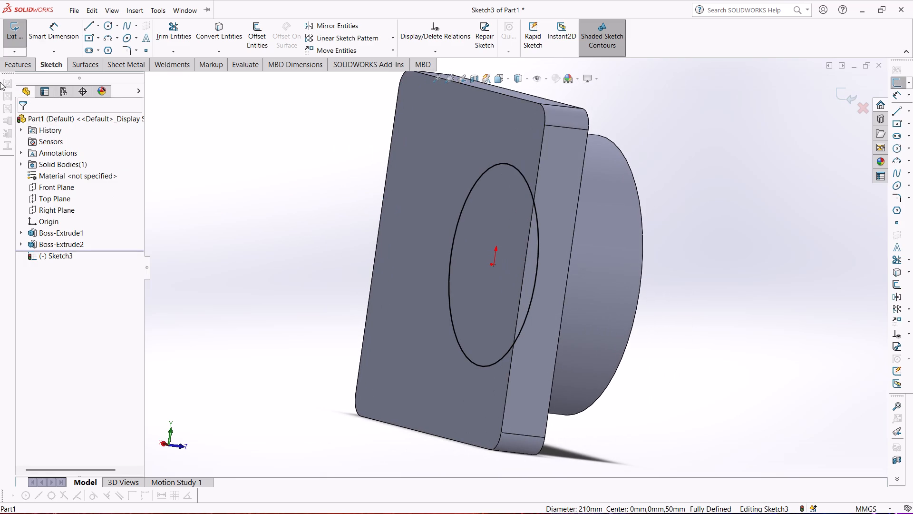
pyautogui.click(5, 32)
pyautogui.click(20, 69)
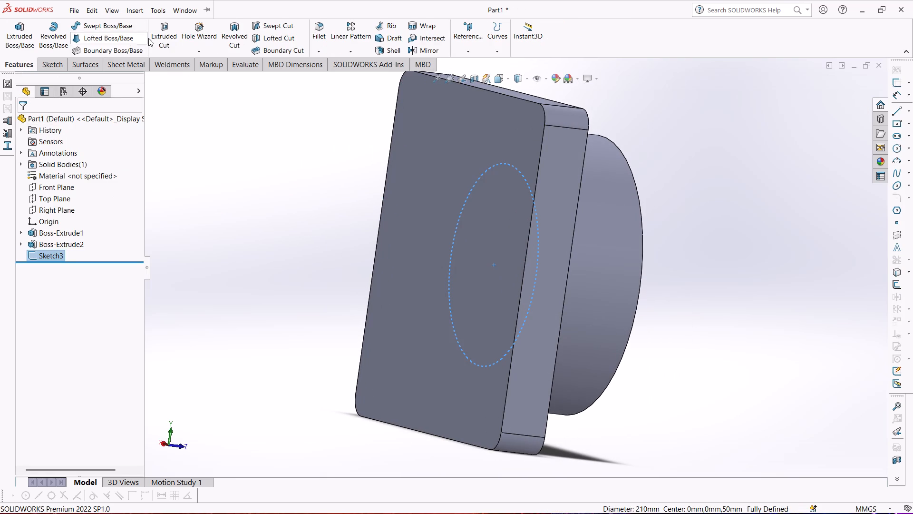
pyautogui.click(162, 31)
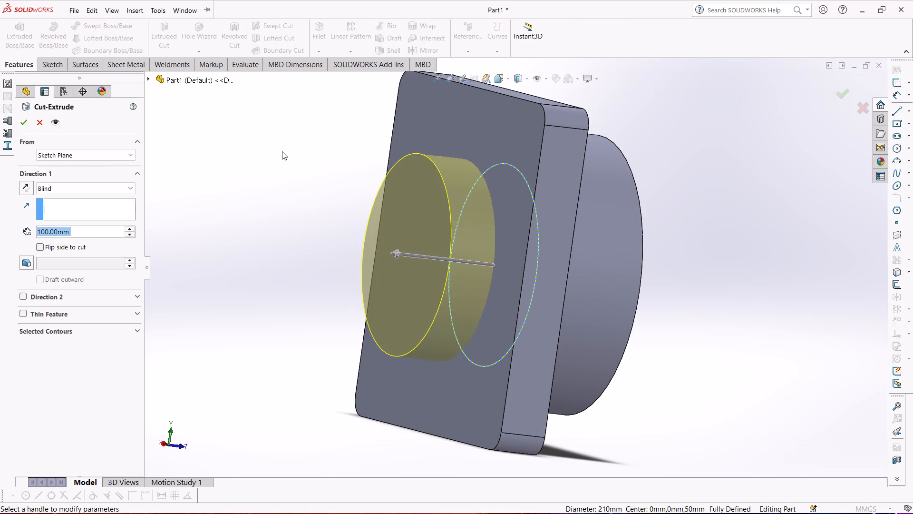
pyautogui.moveTo(282, 152); pyautogui.dragTo(225, 130, button='middle')
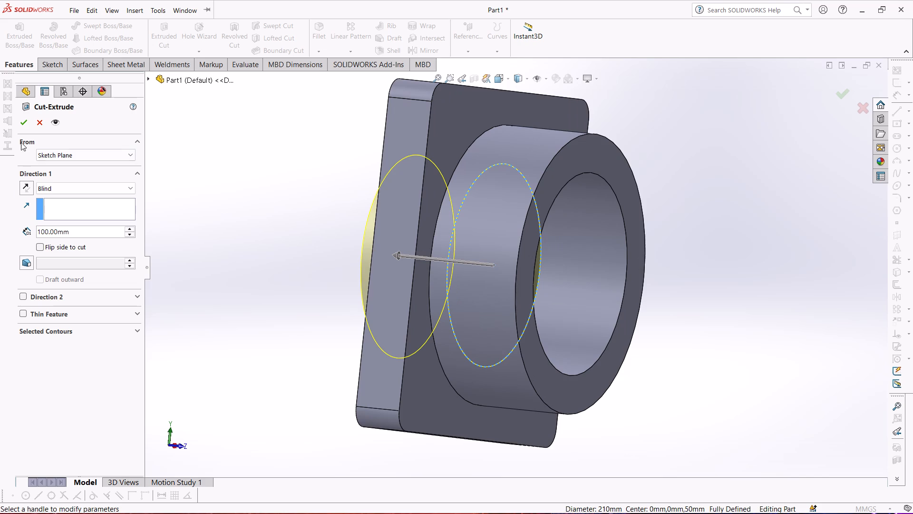
pyautogui.click(21, 121)
# Chamfer the bore's circular edge on the flat outer face of the flange by 10 mm at 45 degrees, with full preview.
pyautogui.moveTo(262, 182); pyautogui.dragTo(364, 162, button='middle')
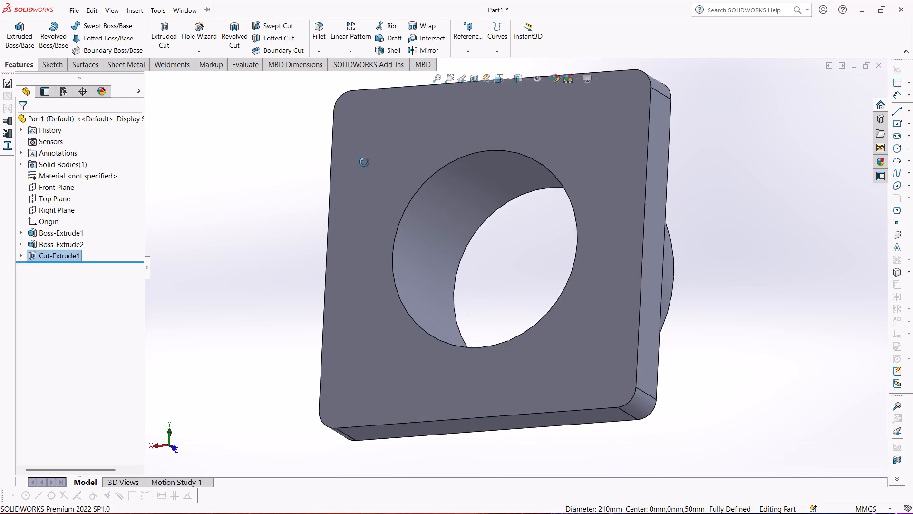
pyautogui.moveTo(364, 162); pyautogui.dragTo(377, 195, button='middle')
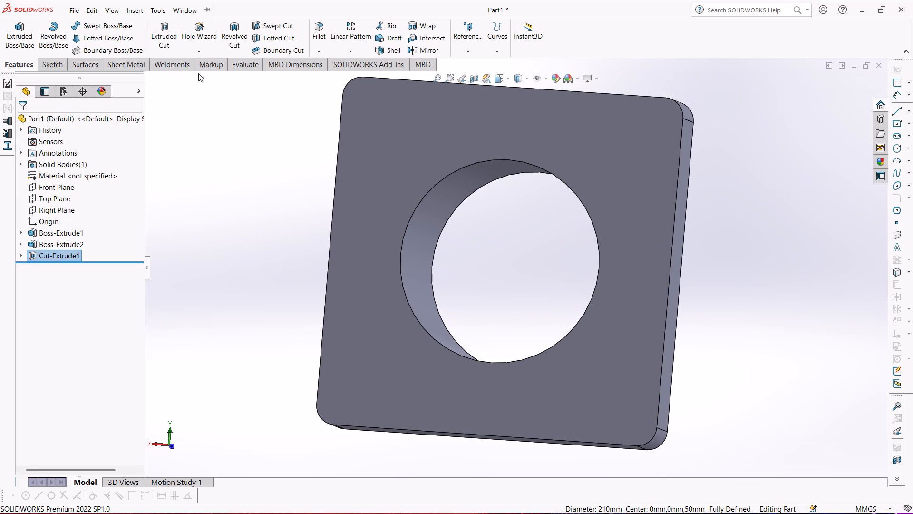
pyautogui.click(320, 52)
pyautogui.click(323, 72)
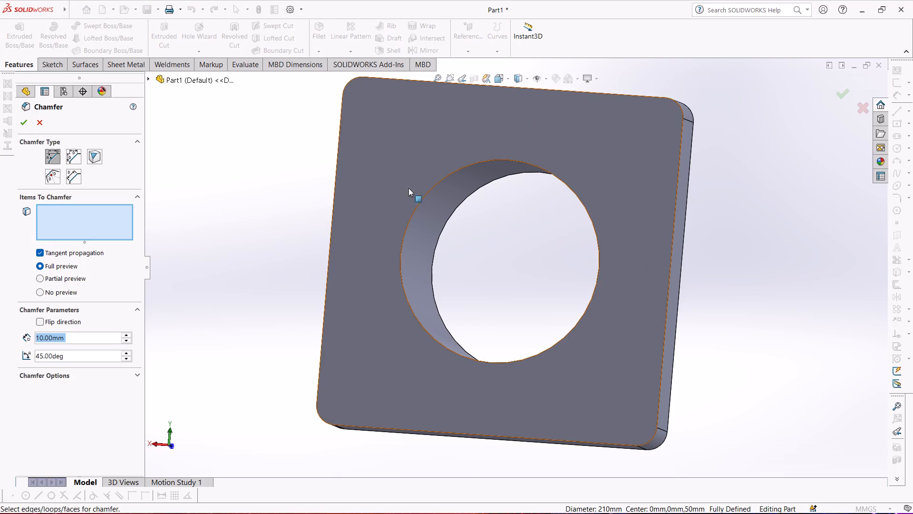
pyautogui.click(430, 189)
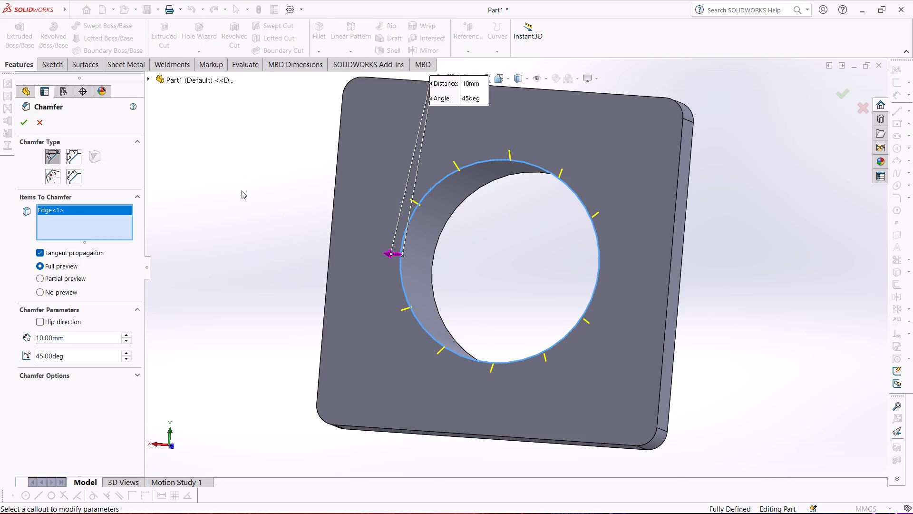
pyautogui.moveTo(242, 190); pyautogui.dragTo(254, 40, button='middle')
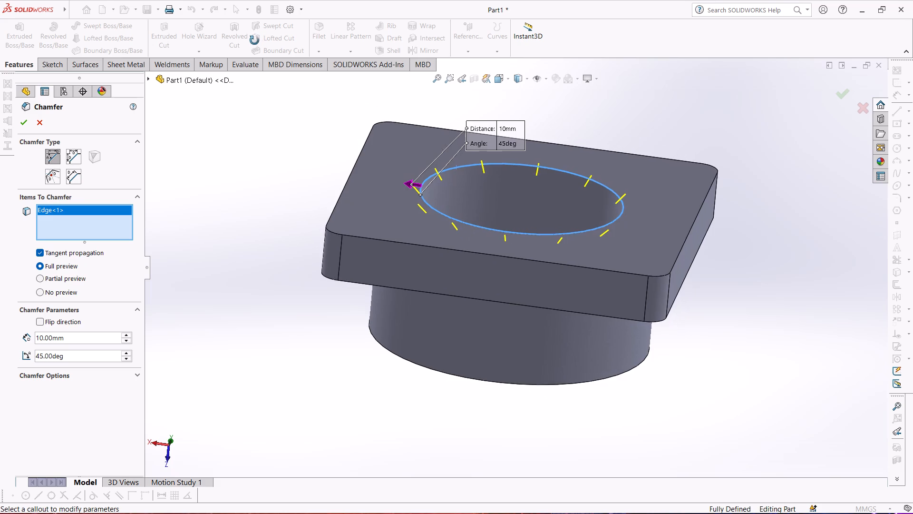
pyautogui.moveTo(254, 40); pyautogui.dragTo(248, 55, button='middle')
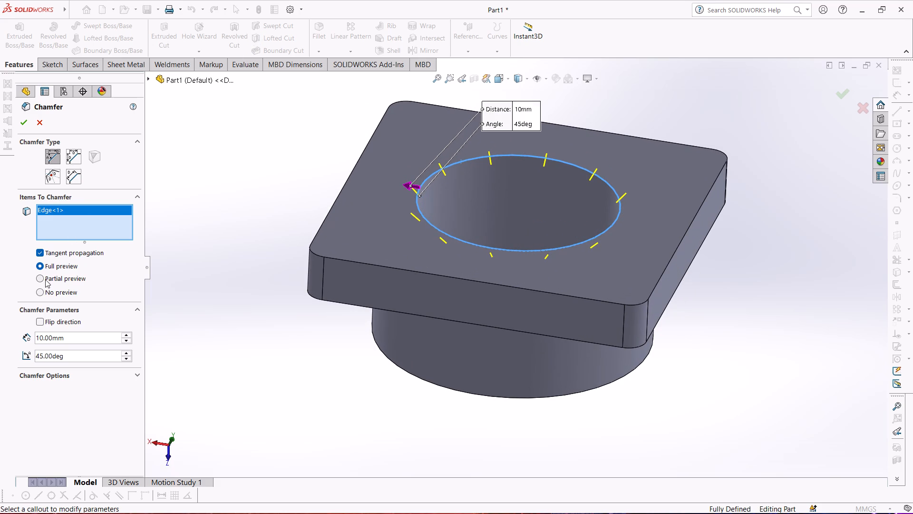
pyautogui.click(42, 279)
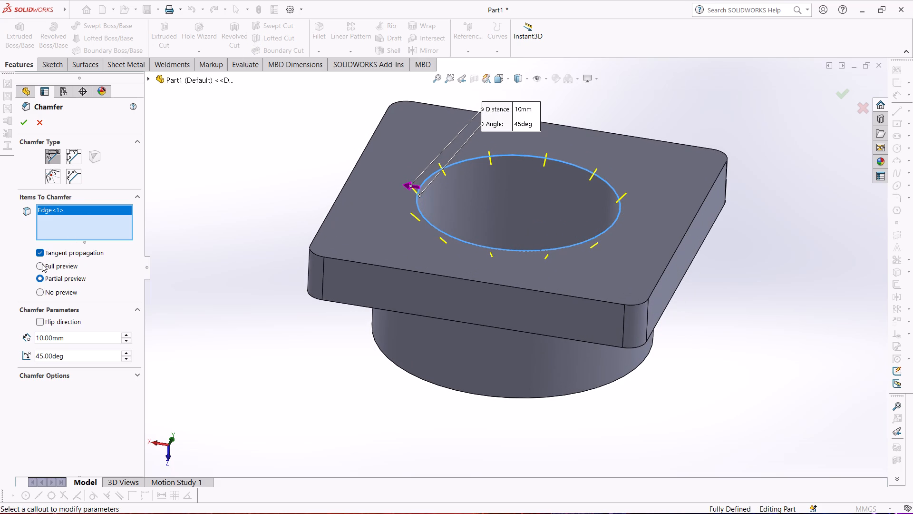
pyautogui.click(42, 263)
pyautogui.moveTo(281, 208); pyautogui.dragTo(278, 173, button='middle')
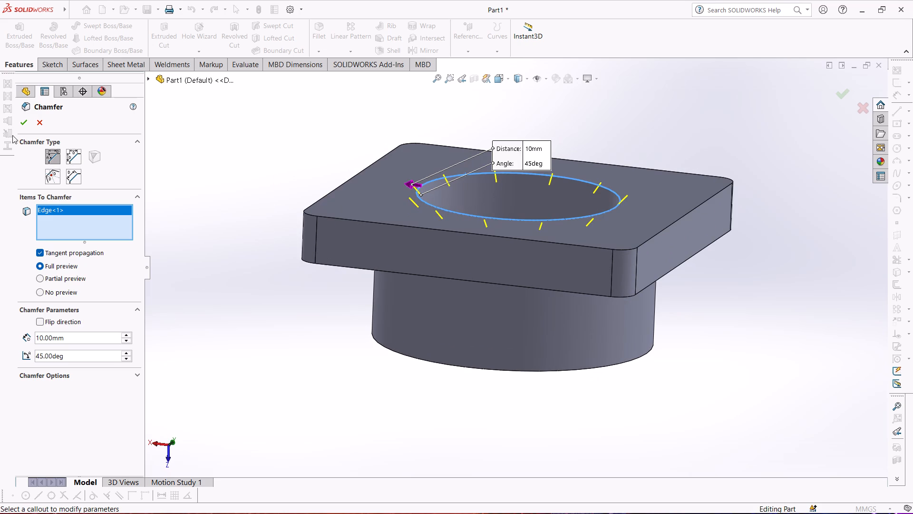
pyautogui.click(23, 126)
# Examine the chamfered bore, the flange and the pipe section from several sides.
pyautogui.moveTo(221, 166); pyautogui.dragTo(153, 257, button='middle')
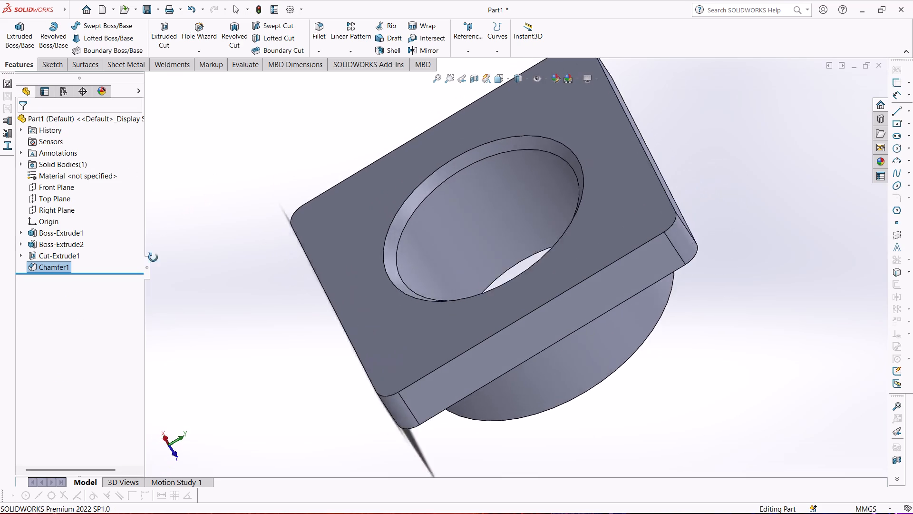
pyautogui.moveTo(153, 257); pyautogui.dragTo(182, 184, button='middle')
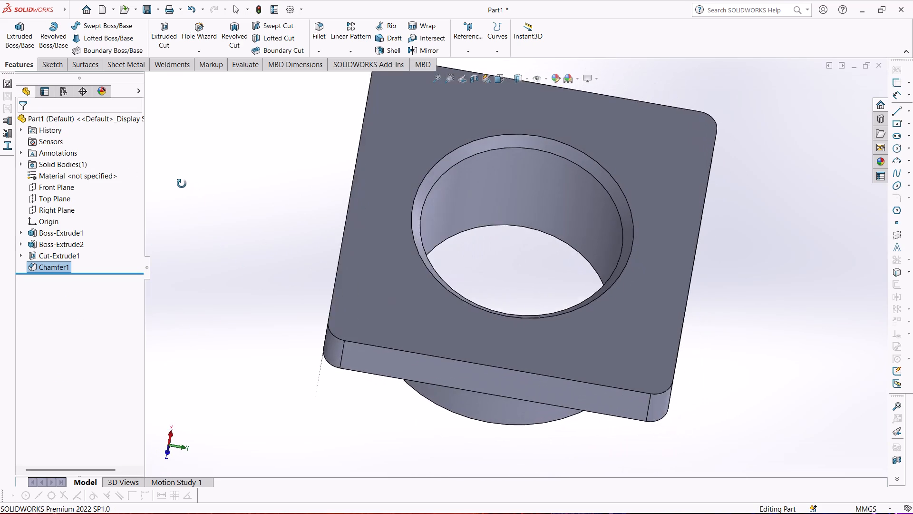
pyautogui.moveTo(182, 184); pyautogui.dragTo(536, 230, button='middle')
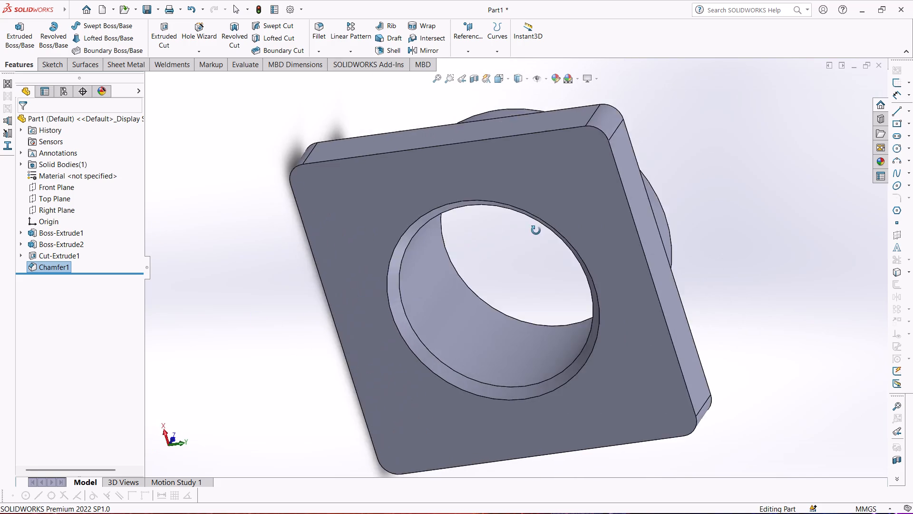
pyautogui.moveTo(536, 230); pyautogui.dragTo(569, 192, button='middle')
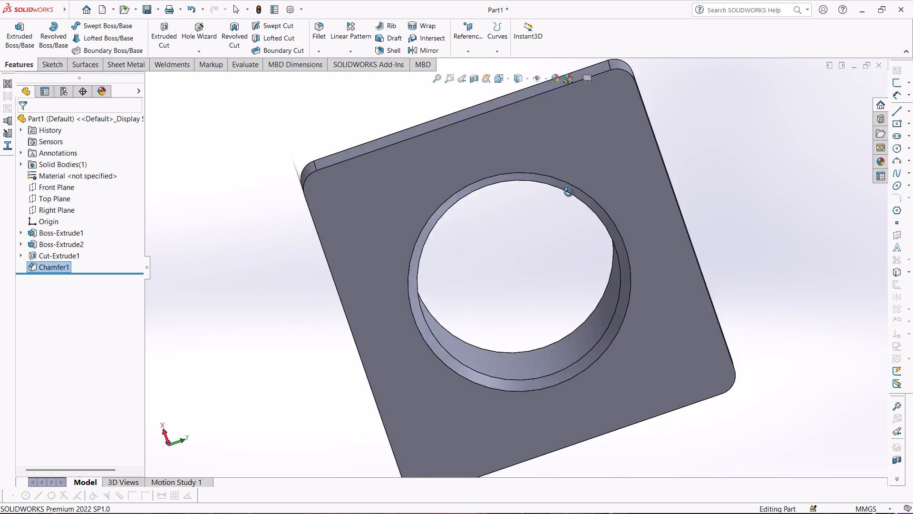
pyautogui.moveTo(569, 192); pyautogui.dragTo(508, 157, button='middle')
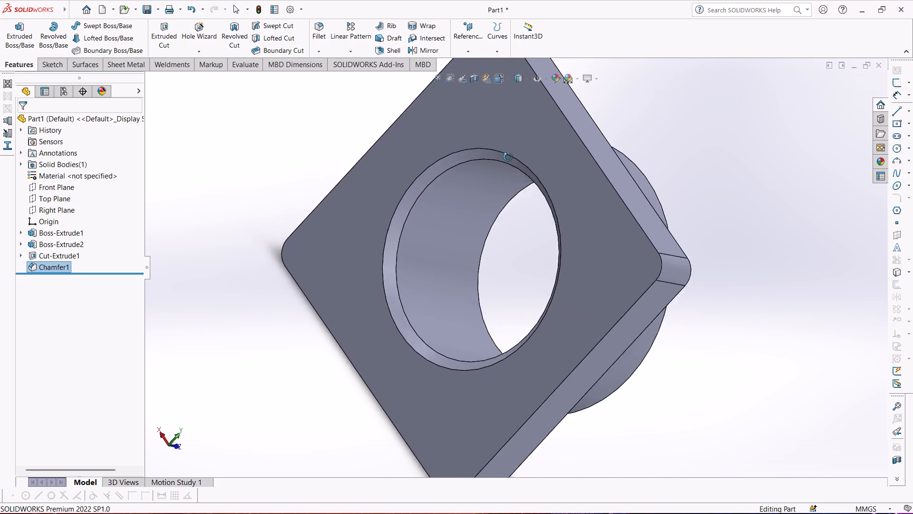
pyautogui.moveTo(508, 157); pyautogui.dragTo(488, 276, button='middle')
pyautogui.scroll(-1, 443, 199)
pyautogui.moveTo(424, 194); pyautogui.dragTo(379, 181, button='middle')
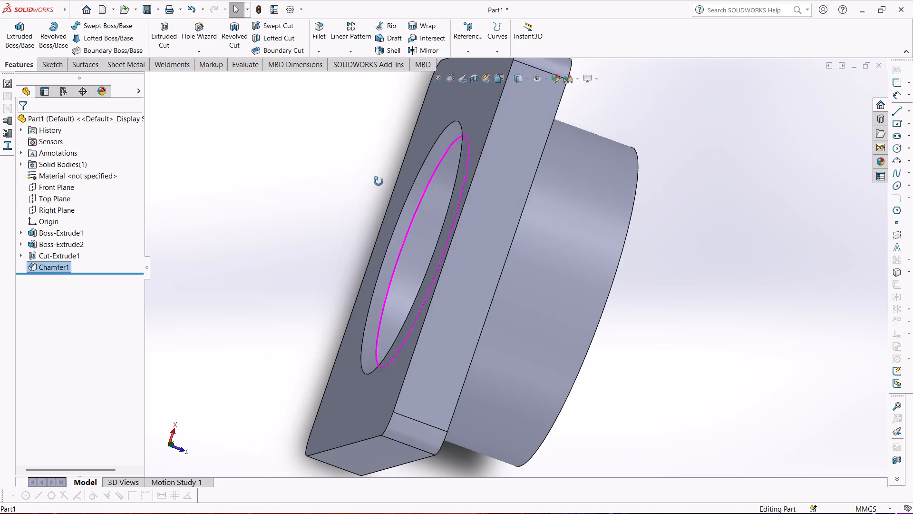
pyautogui.moveTo(379, 181); pyautogui.dragTo(369, 208, button='middle')
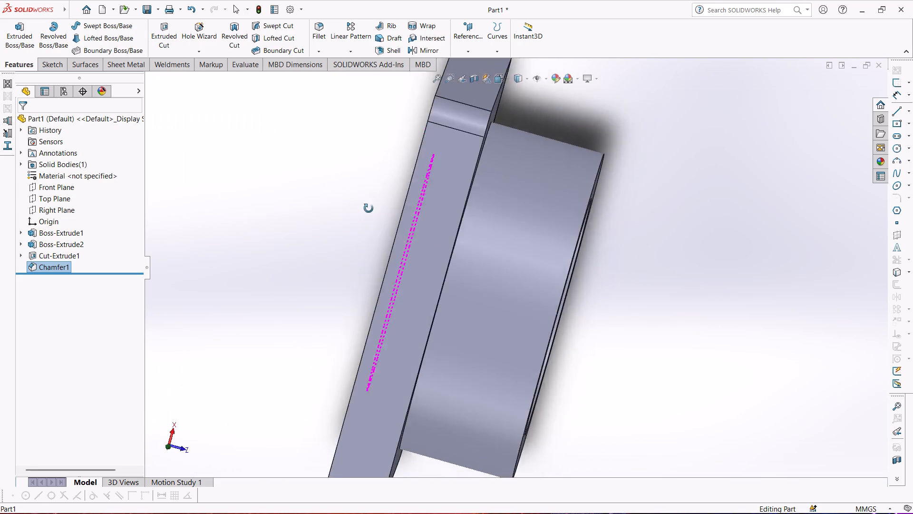
pyautogui.moveTo(369, 208); pyautogui.dragTo(488, 254, button='middle')
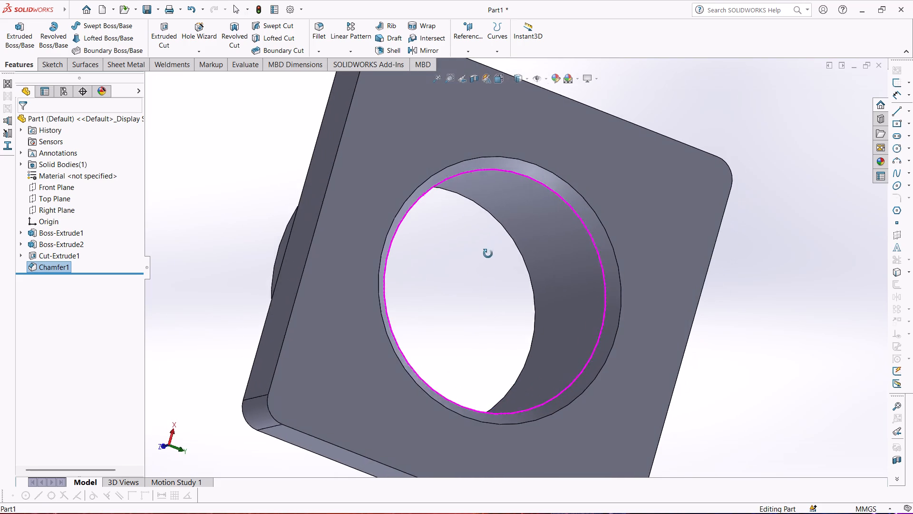
pyautogui.moveTo(488, 254); pyautogui.dragTo(469, 296, button='middle')
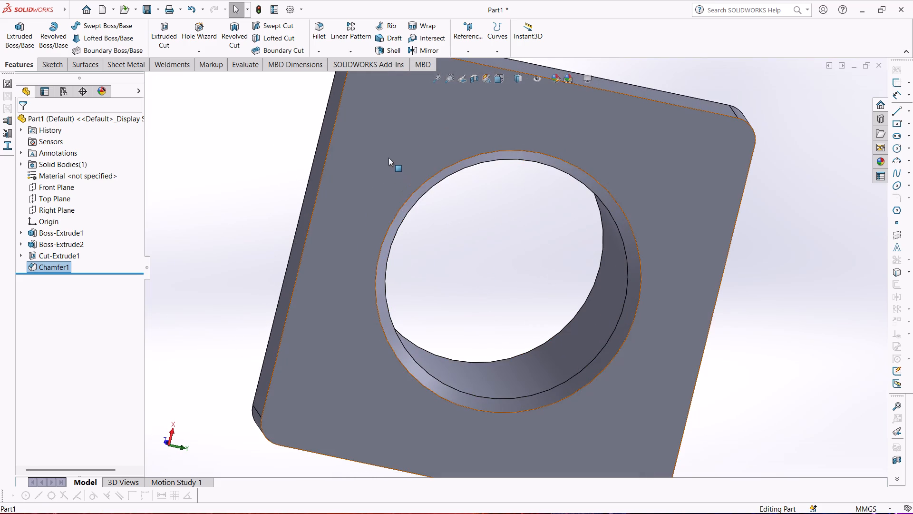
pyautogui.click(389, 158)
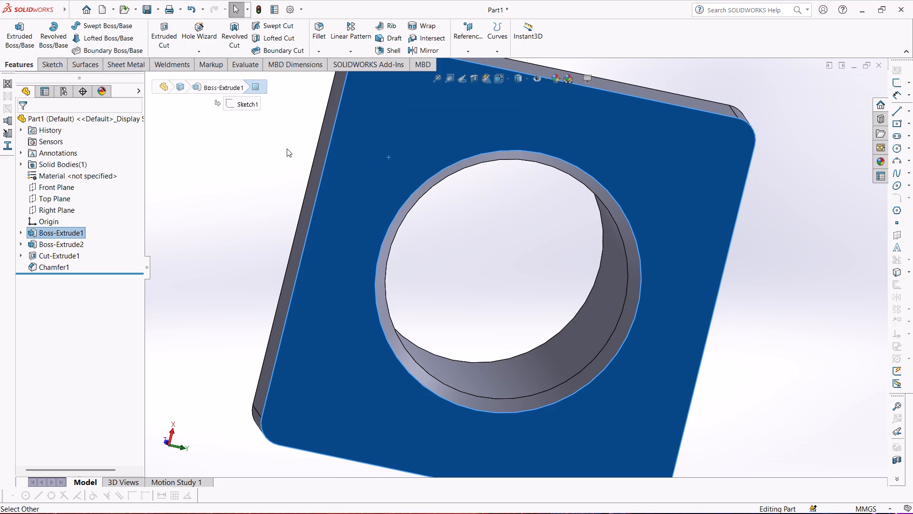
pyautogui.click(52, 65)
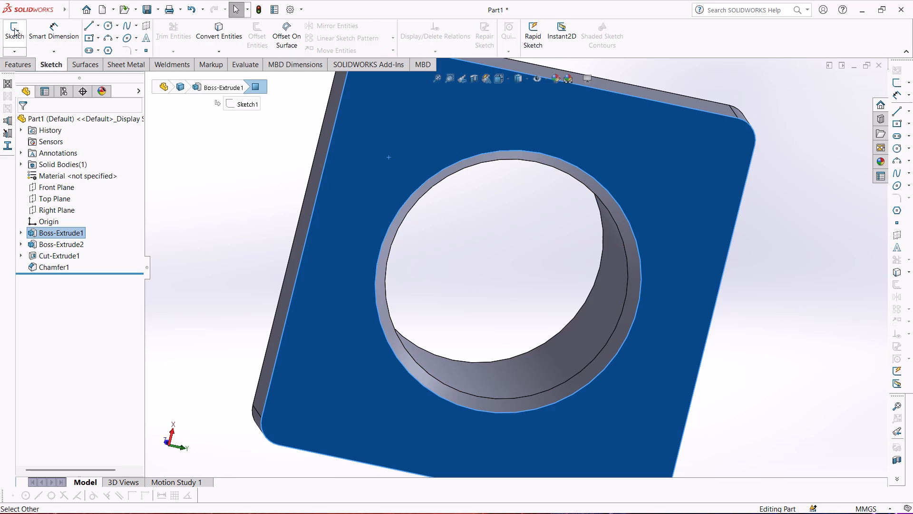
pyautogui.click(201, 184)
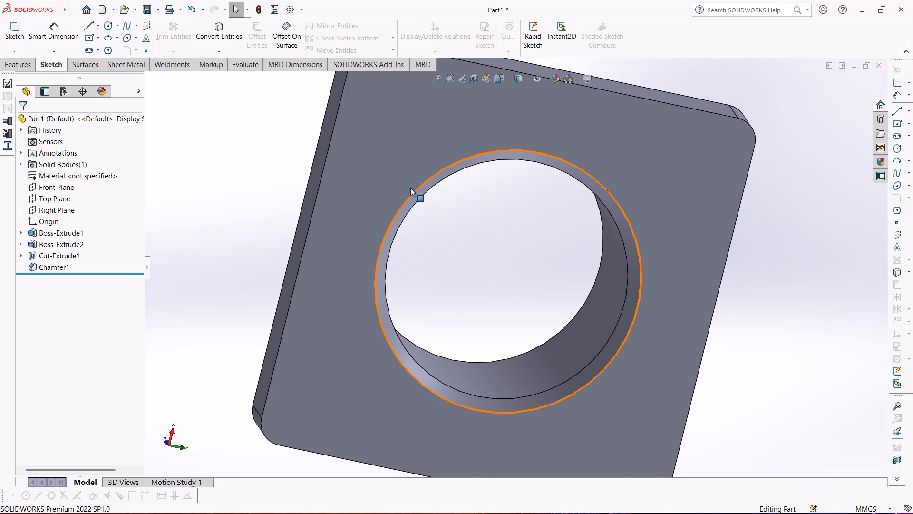
# Start a Hole Wizard hole from the back view, choosing the Legacy Hole type and the Counterbored profile.
pyautogui.moveTo(410, 187); pyautogui.dragTo(388, 147, button='middle')
pyautogui.hotkey('ctrl', '1')
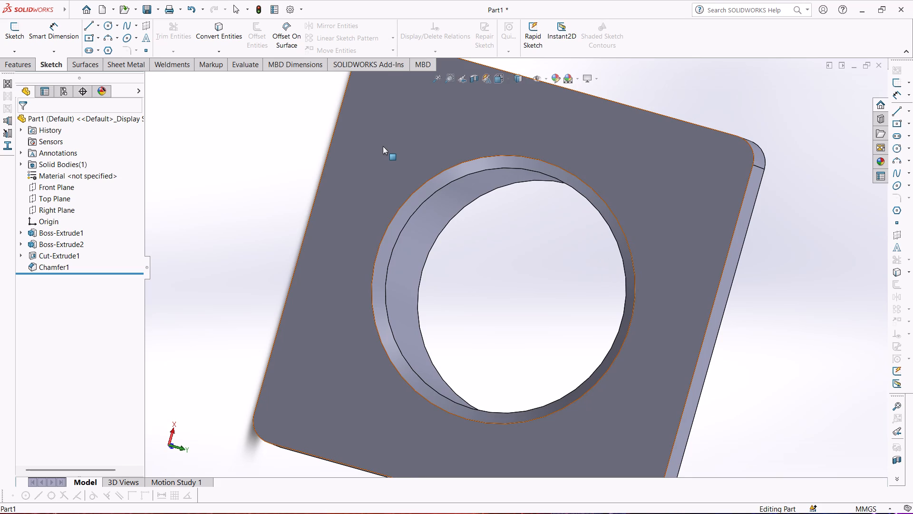
pyautogui.hotkey('ctrl', '2')
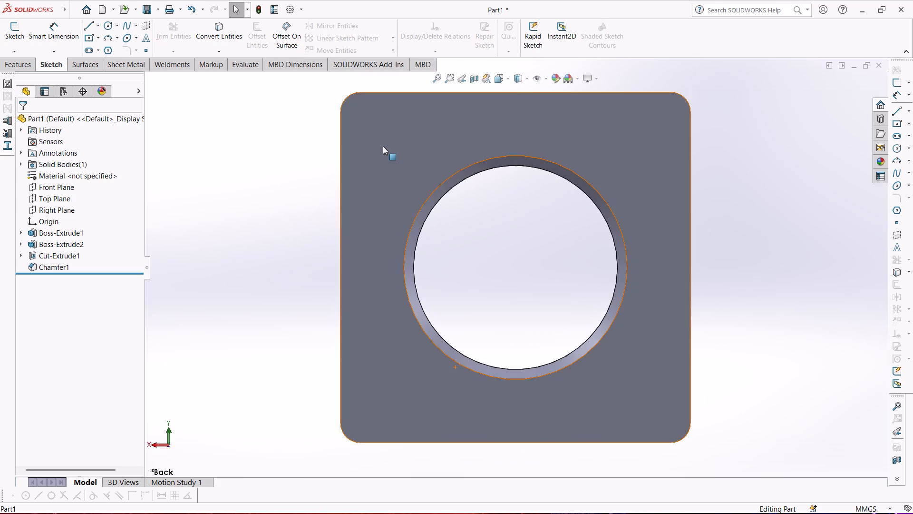
pyautogui.click(18, 64)
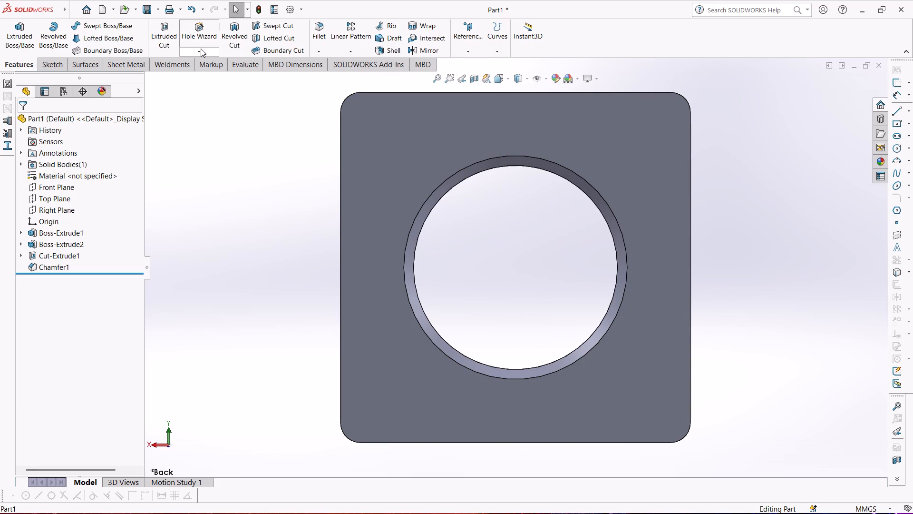
pyautogui.click(196, 54)
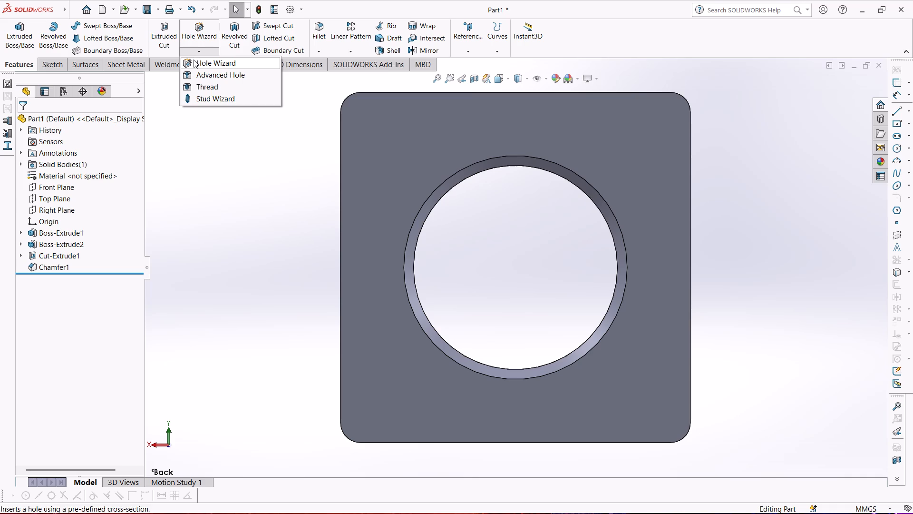
pyautogui.click(194, 59)
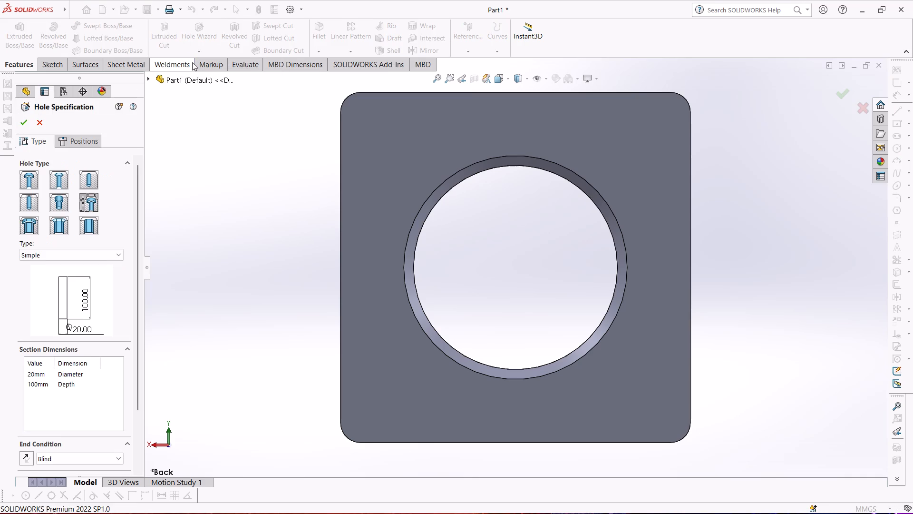
pyautogui.click(87, 203)
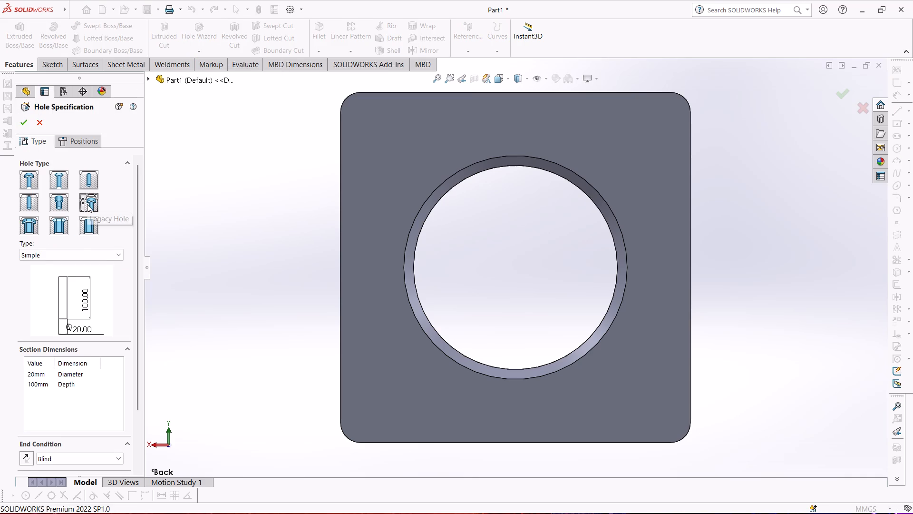
pyautogui.click(87, 204)
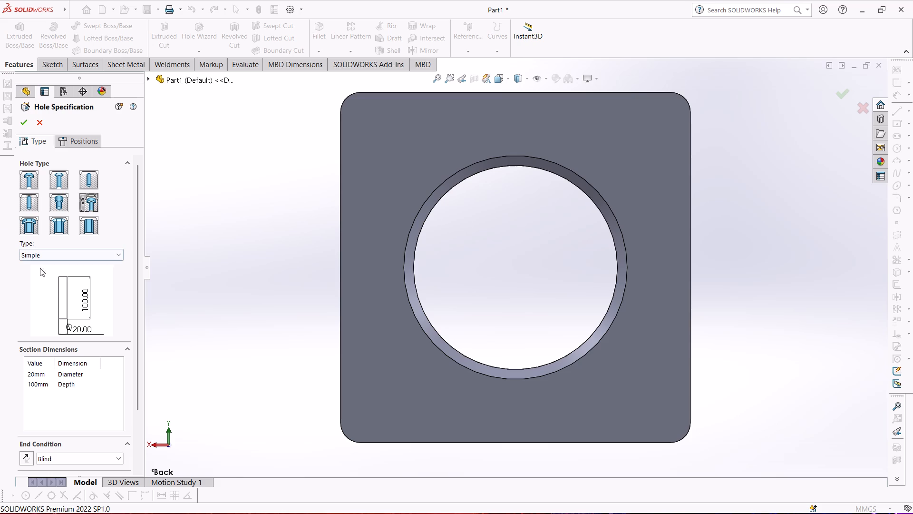
pyautogui.click(63, 260)
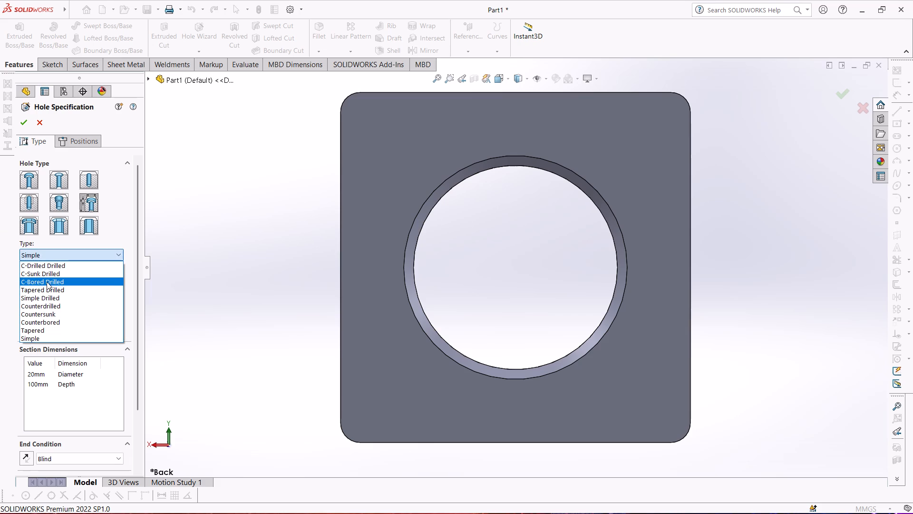
pyautogui.click(43, 320)
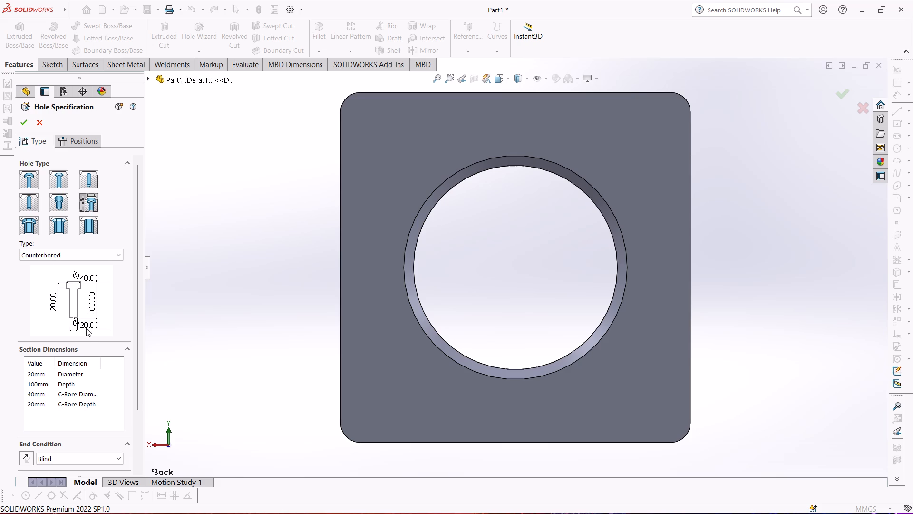
# Set the counterbored hole's section dimensions to 50 mm depth, 60 mm C-bore diameter, 10 mm C-bore depth and 30 mm diameter.
pyautogui.doubleClick(36, 382)
pyautogui.write('50')
pyautogui.press('Return')
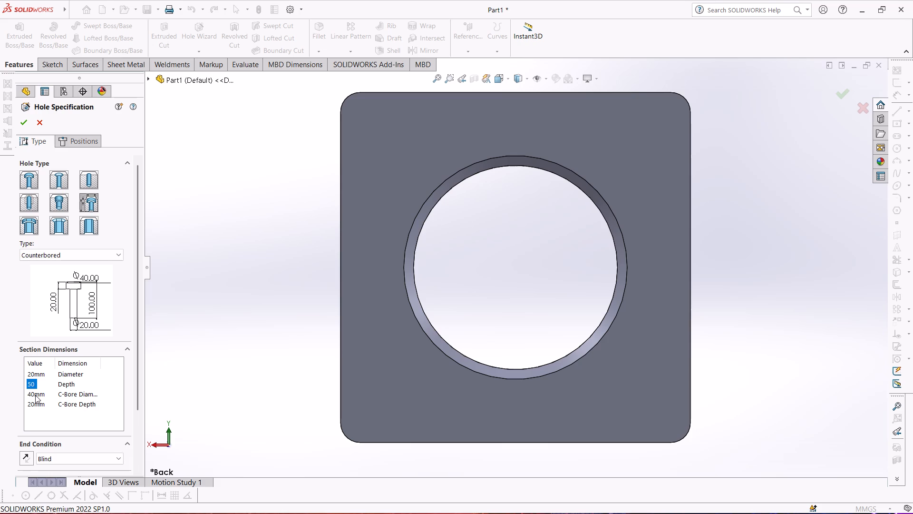
pyautogui.doubleClick(35, 395)
pyautogui.write('60')
pyautogui.press('Return')
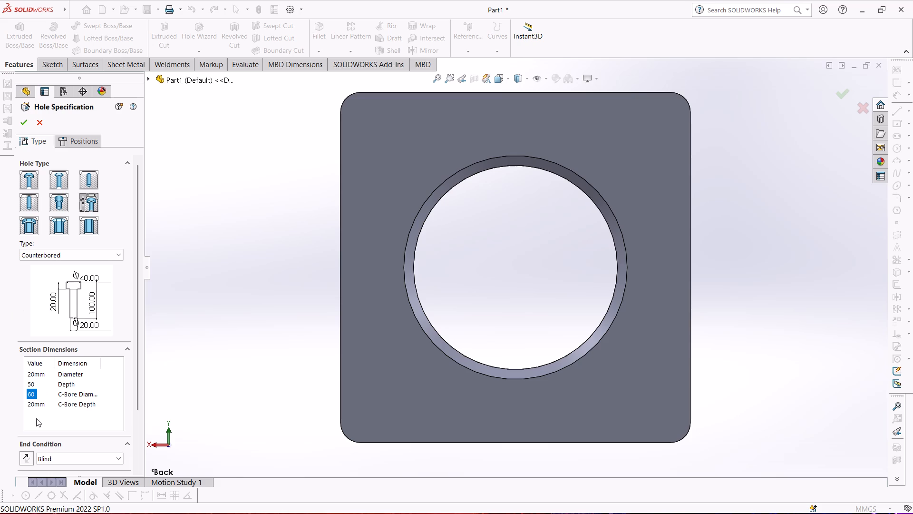
pyautogui.doubleClick(37, 404)
pyautogui.write('10')
pyautogui.press('Return')
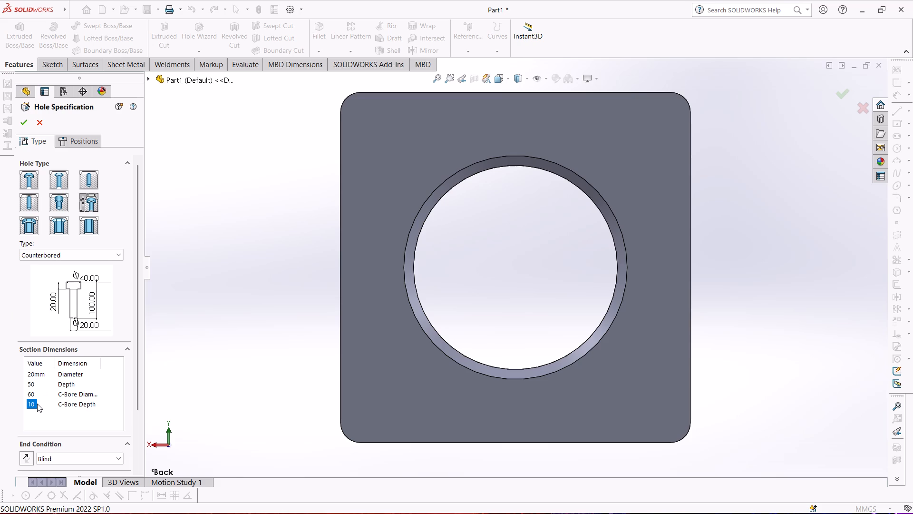
pyautogui.doubleClick(44, 373)
pyautogui.write('30')
pyautogui.press('Return')
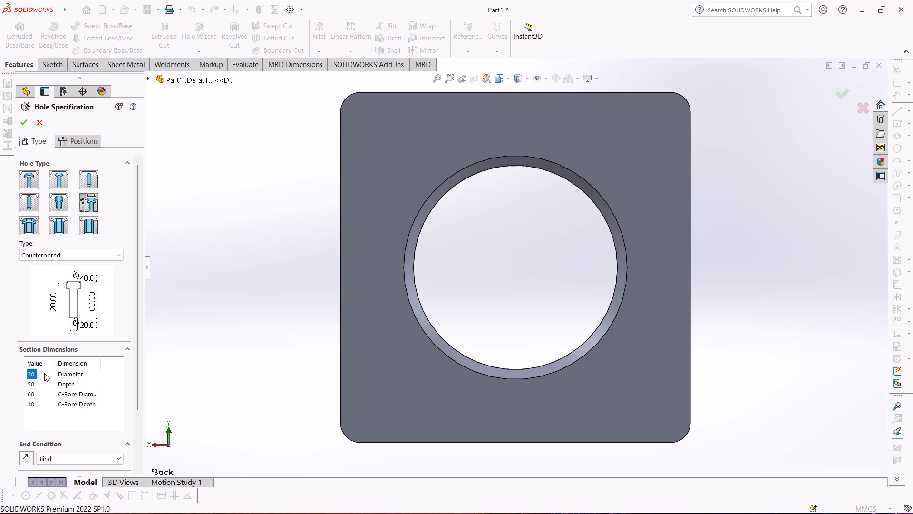
pyautogui.click(57, 399)
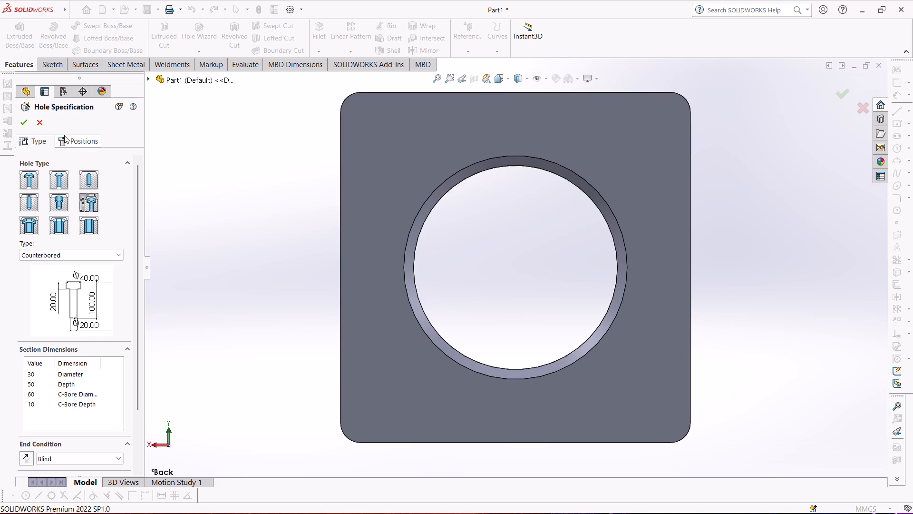
# Using a 3D sketch, place the hole on the flange's flat face near its +X upper corner, about 53 mm from the side edge.
pyautogui.click(94, 141)
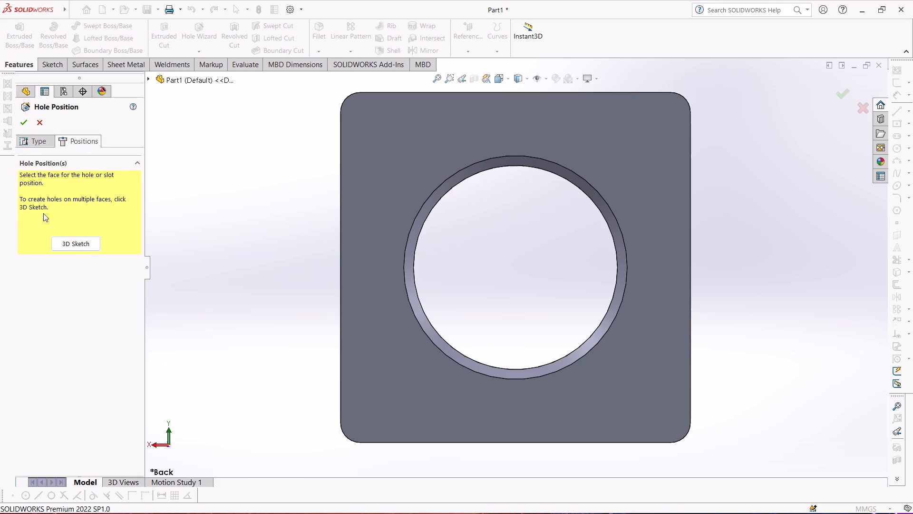
pyautogui.click(71, 247)
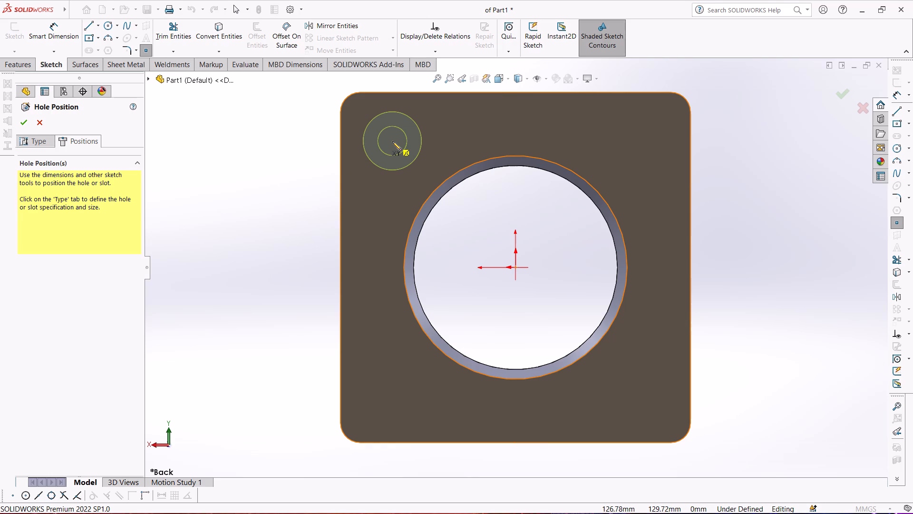
pyautogui.click(392, 141)
# Dimension the hole centre 50 mm from the flange's vertical side edge on the +X side.
pyautogui.click(62, 40)
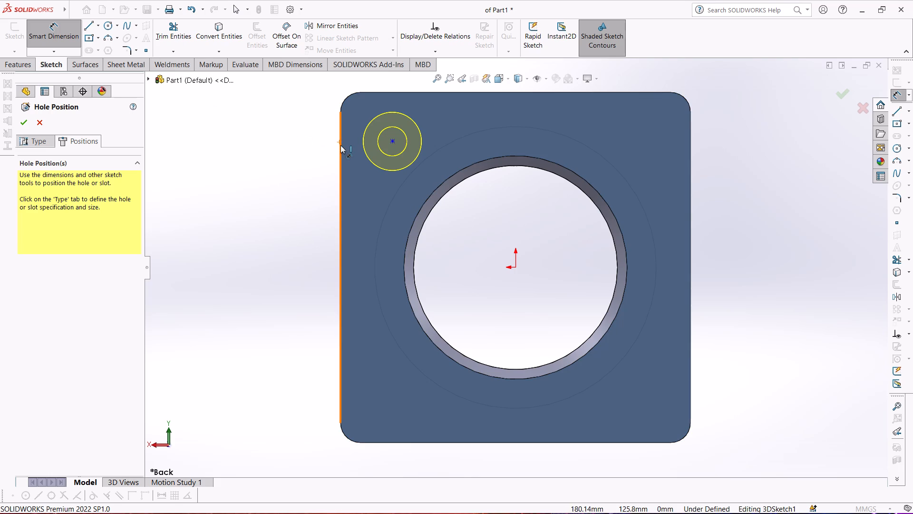
pyautogui.click(341, 145)
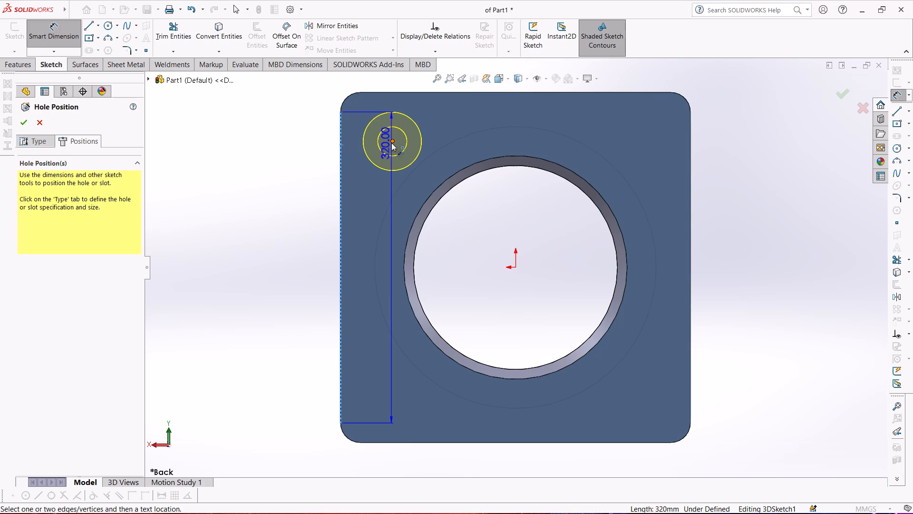
pyautogui.click(391, 143)
pyautogui.click(378, 86)
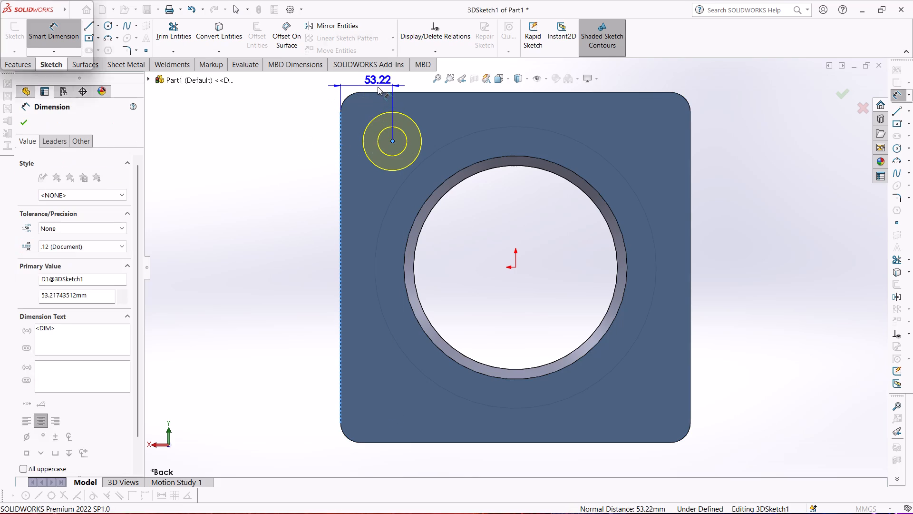
pyautogui.press('2')
pyautogui.press('BackSpace')
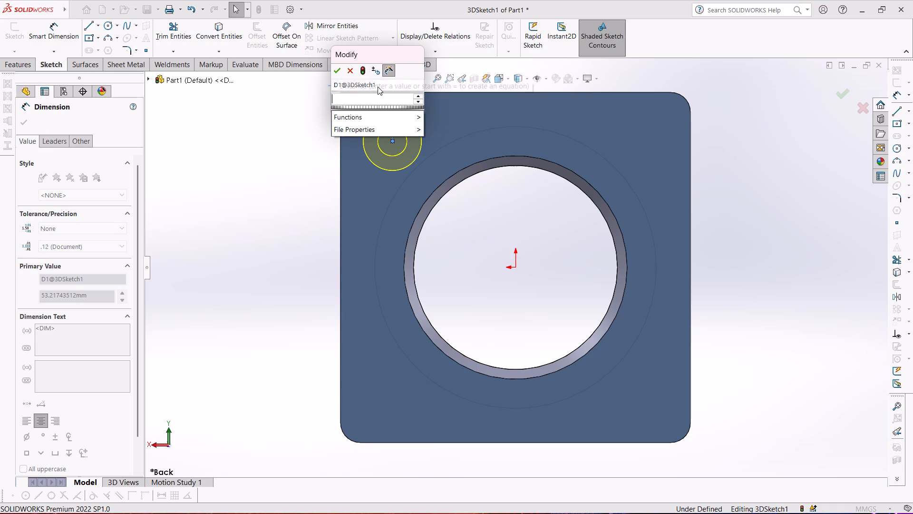
pyautogui.write('50')
pyautogui.press('Return')
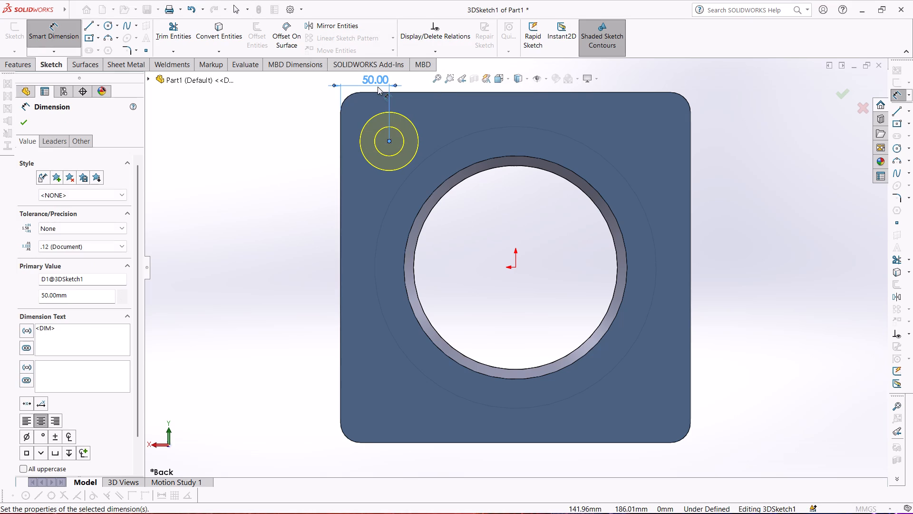
# Dimension the hole centre 50 mm from the flange's top edge and finish the counterbored hole.
pyautogui.click(377, 91)
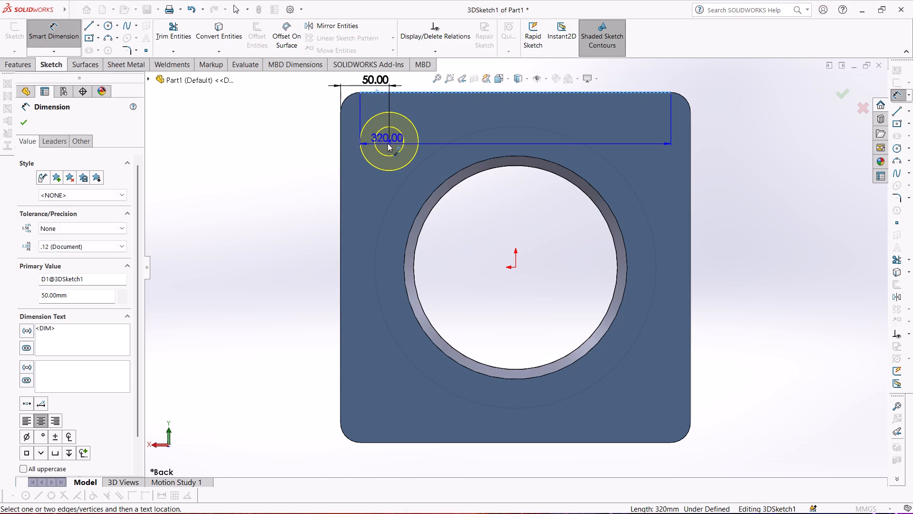
pyautogui.click(388, 141)
pyautogui.click(317, 122)
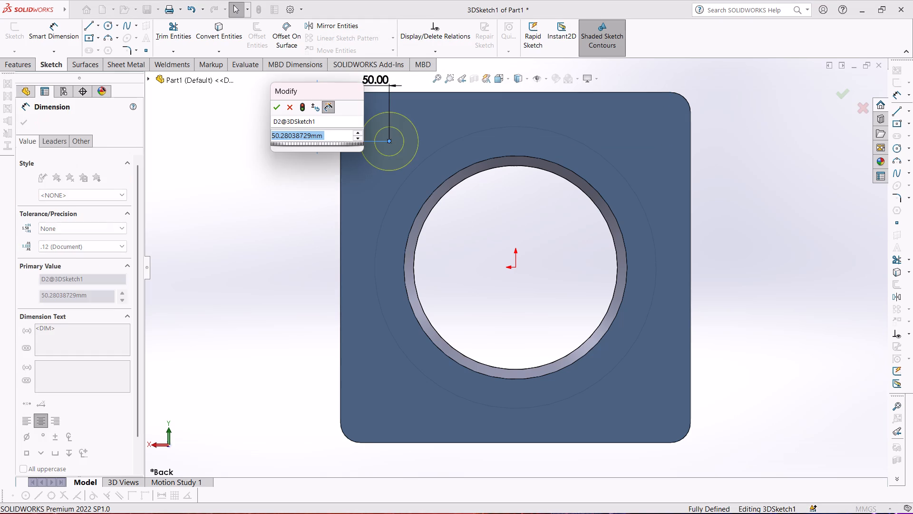
pyautogui.write('50')
pyautogui.press('Return')
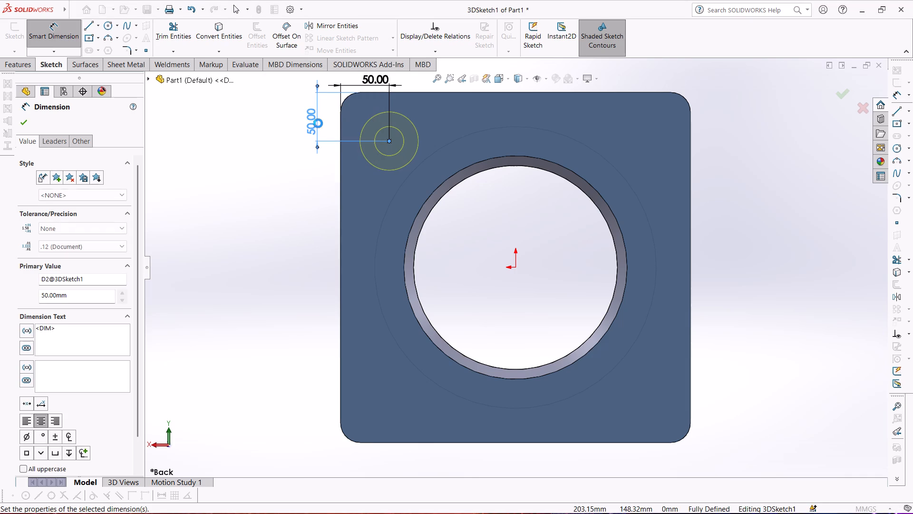
pyautogui.click(19, 122)
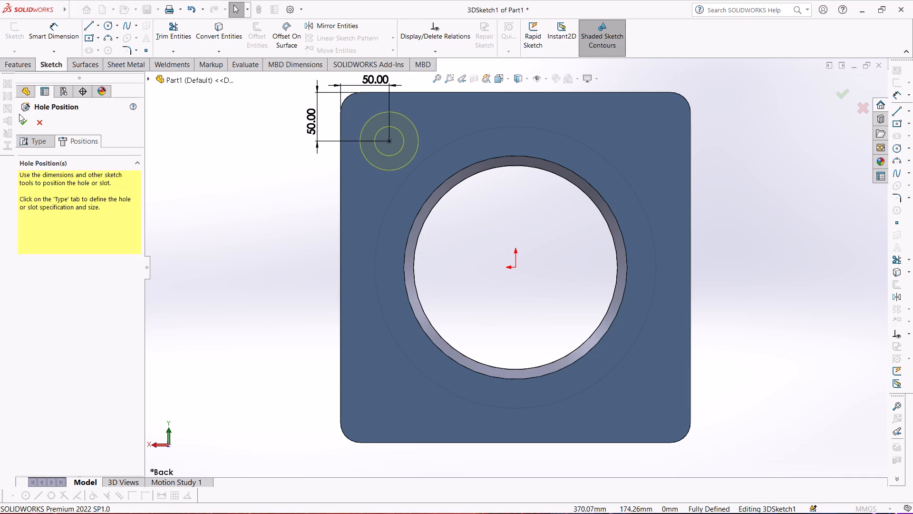
pyautogui.click(24, 125)
# Mirror the counterbored hole about the Top Plane to the flange's lower corner.
pyautogui.moveTo(233, 158); pyautogui.dragTo(299, 167, button='middle')
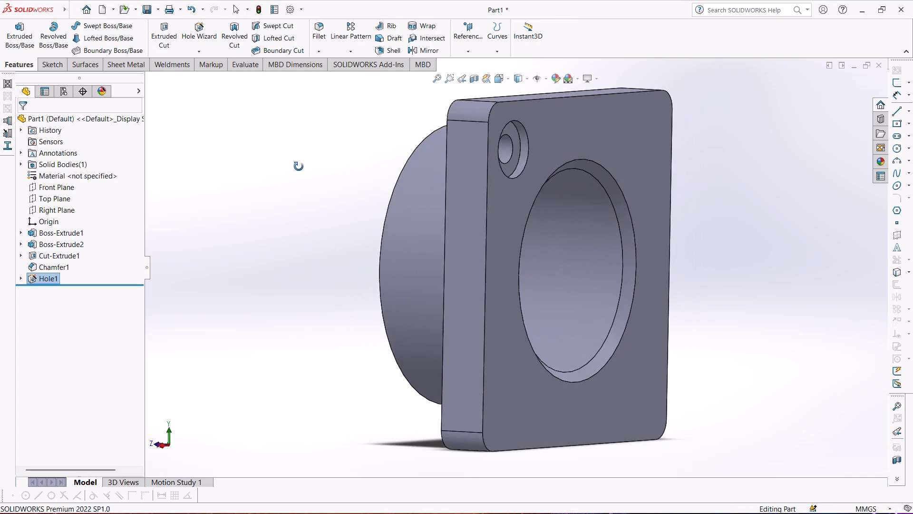
pyautogui.moveTo(299, 167); pyautogui.dragTo(277, 173, button='middle')
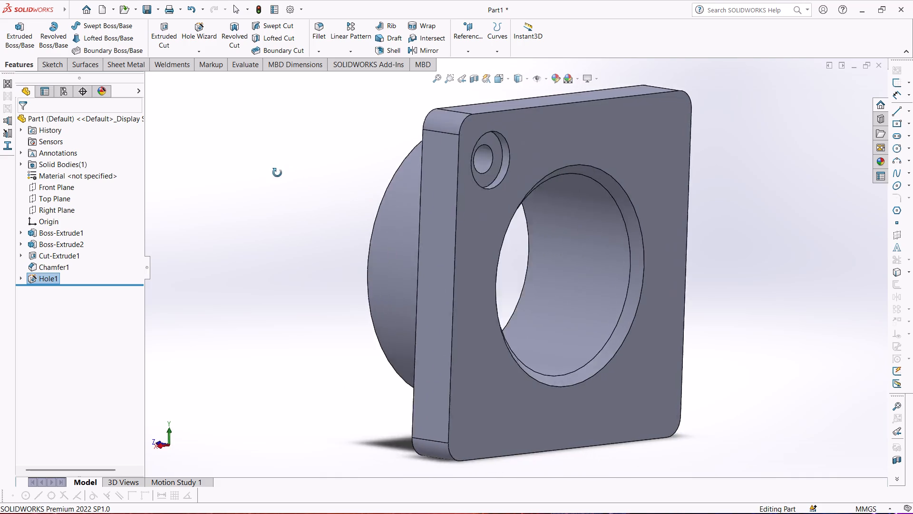
pyautogui.moveTo(277, 173); pyautogui.dragTo(233, 164, button='middle')
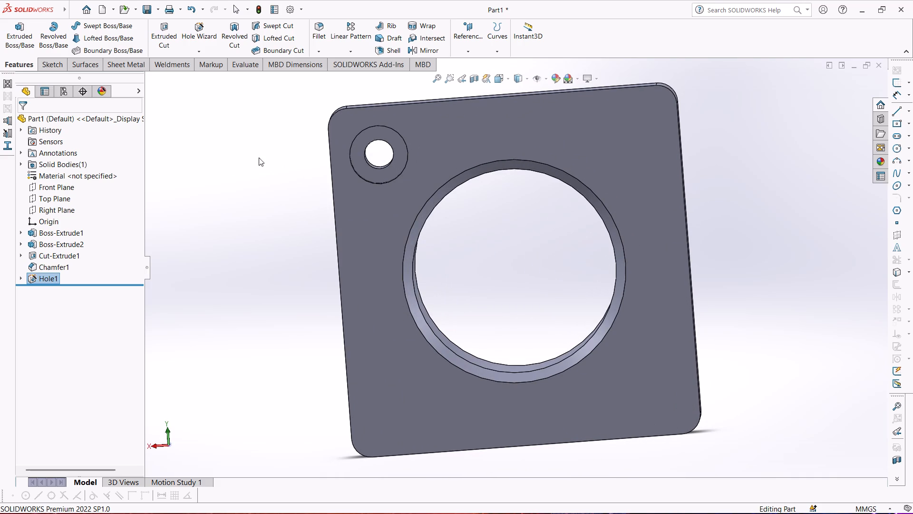
pyautogui.click(412, 45)
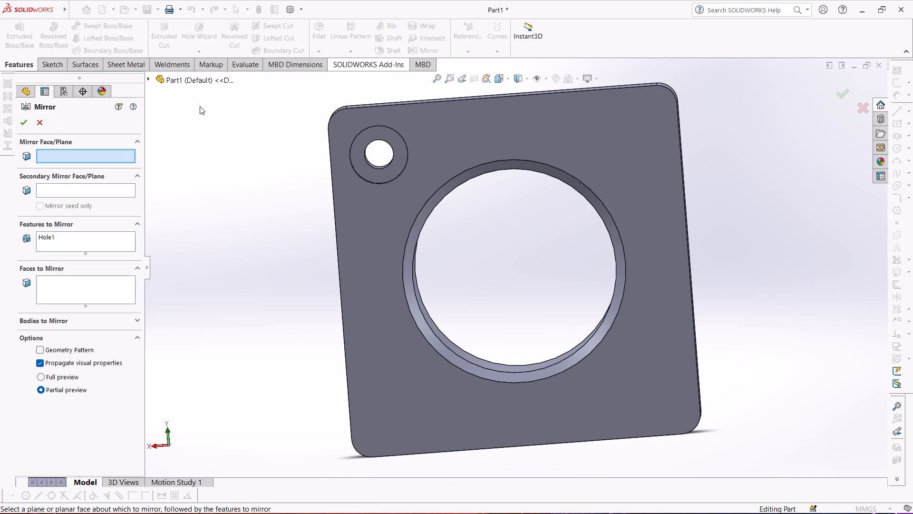
pyautogui.click(151, 78)
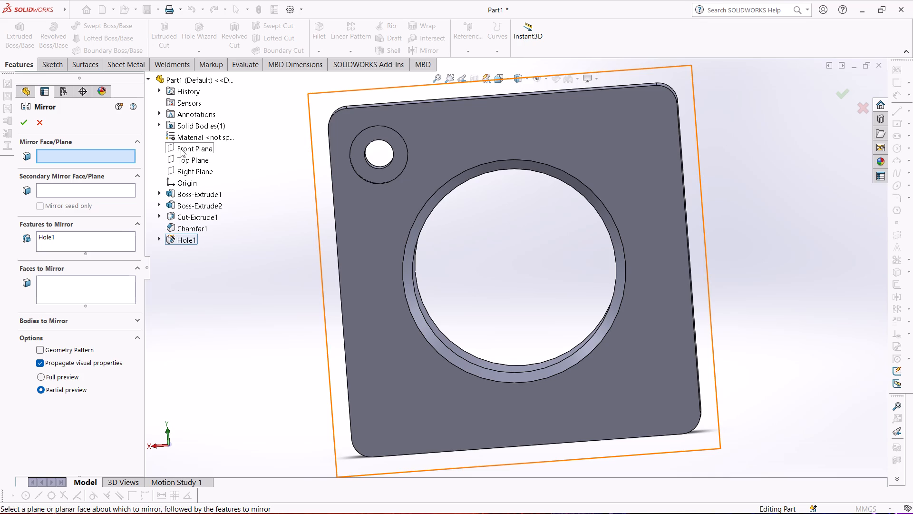
pyautogui.click(184, 160)
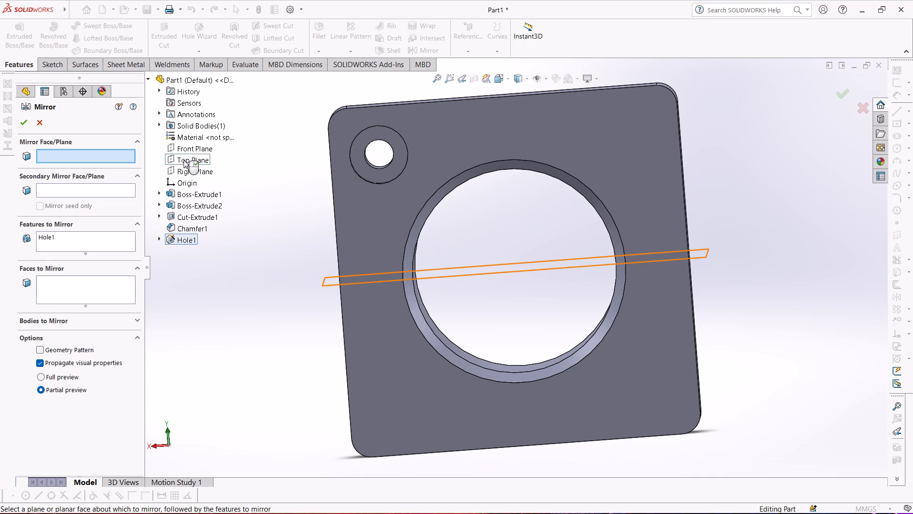
pyautogui.click(24, 125)
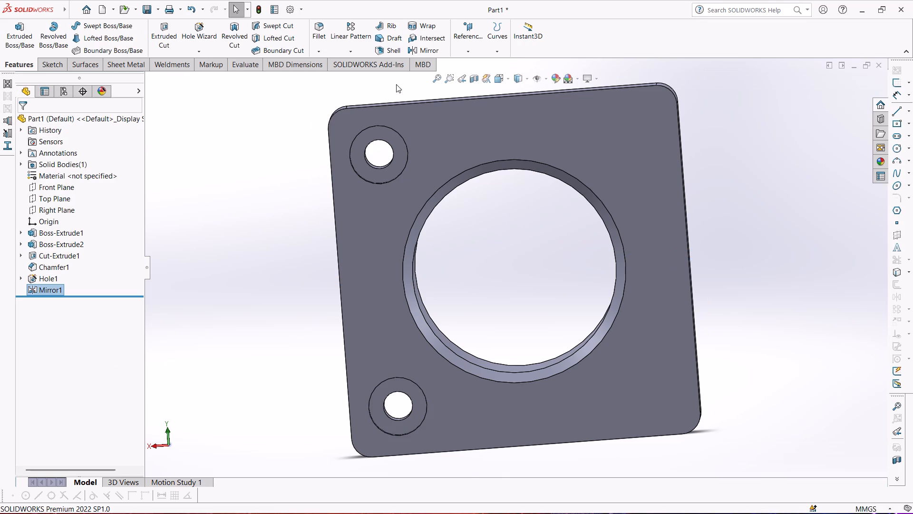
# Mirror the first hole mirror feature about the Right Plane to fill the flange's remaining two corners.
pyautogui.click(415, 46)
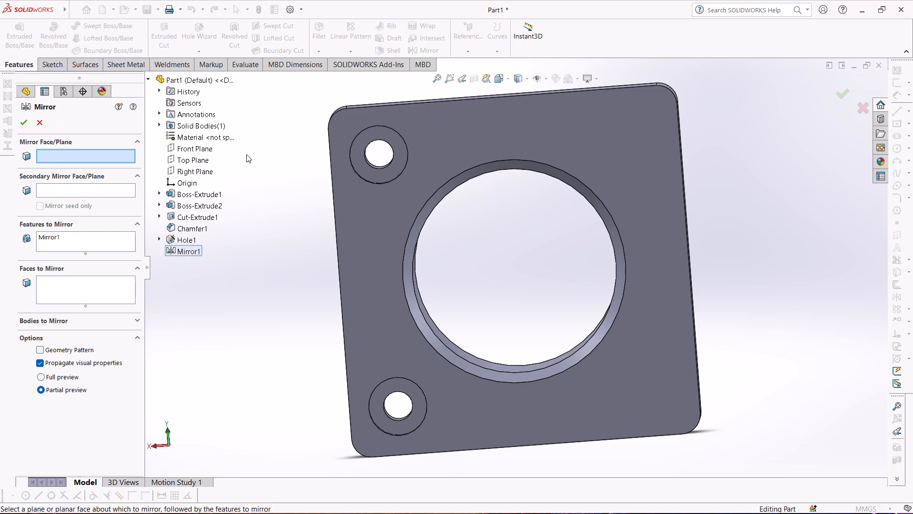
pyautogui.click(179, 171)
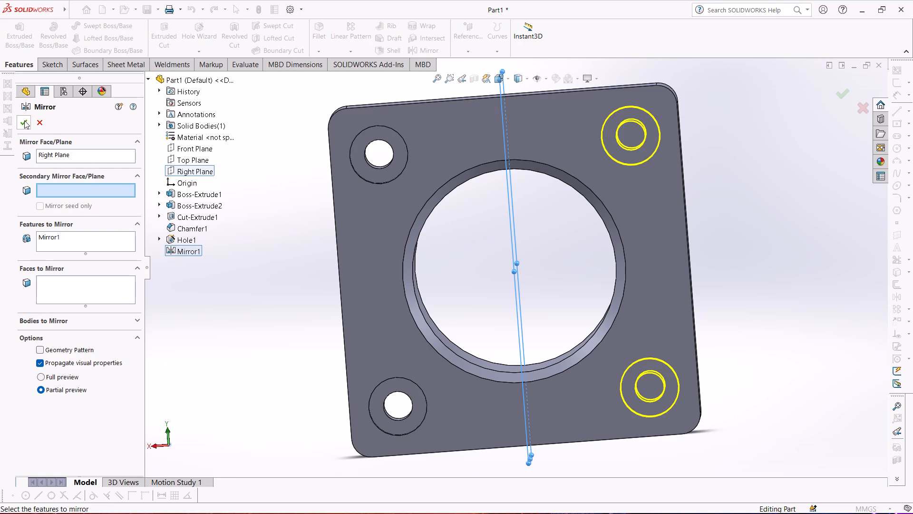
pyautogui.click(24, 120)
# Examine the four corner holes, the pipe section and the flange from the front, back and side.
pyautogui.moveTo(238, 193); pyautogui.dragTo(298, 203, button='middle')
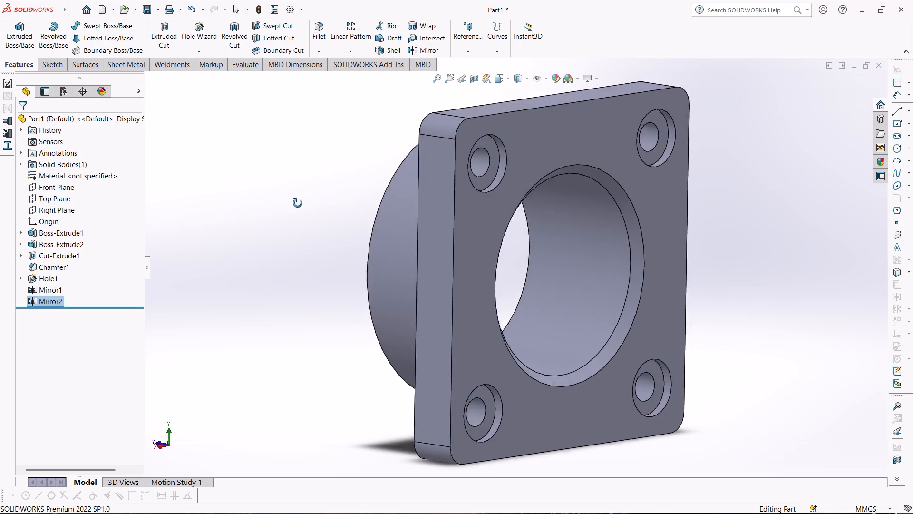
pyautogui.moveTo(298, 203); pyautogui.dragTo(12, 178, button='middle')
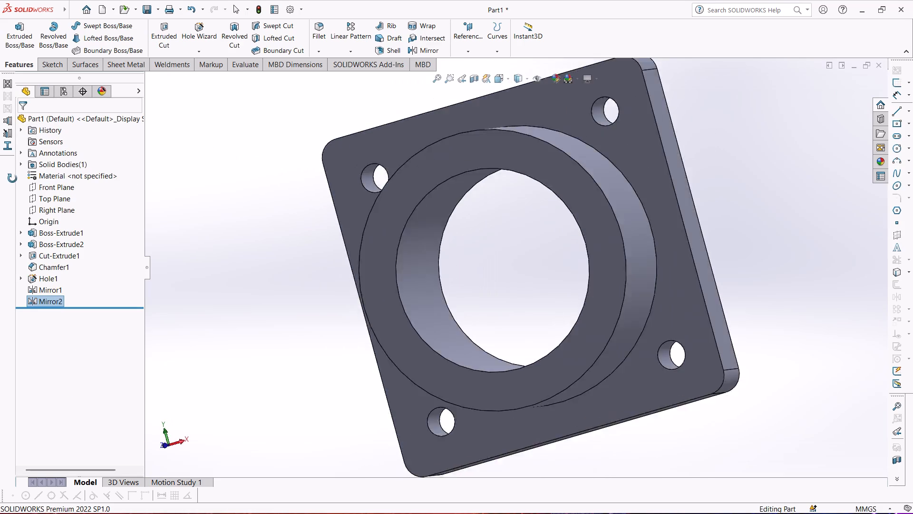
pyautogui.moveTo(12, 178); pyautogui.dragTo(308, 282, button='middle')
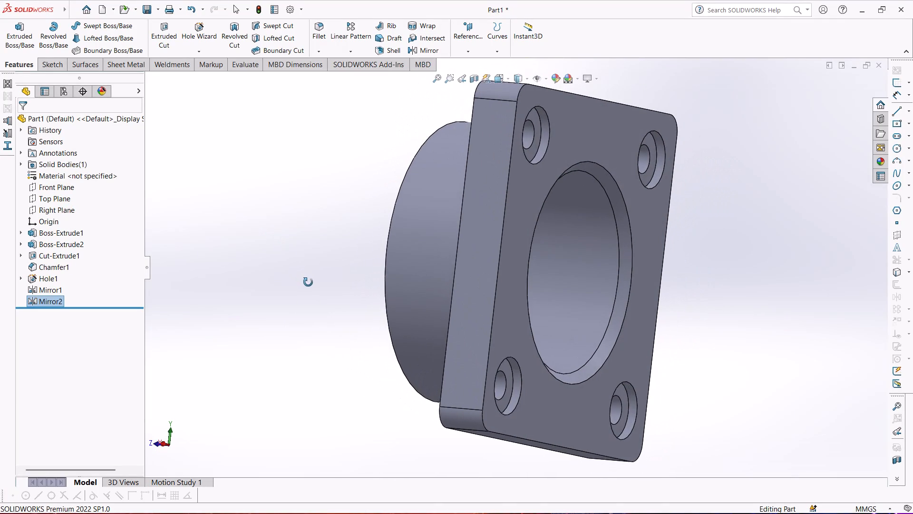
pyautogui.moveTo(308, 282); pyautogui.dragTo(506, 256, button='middle')
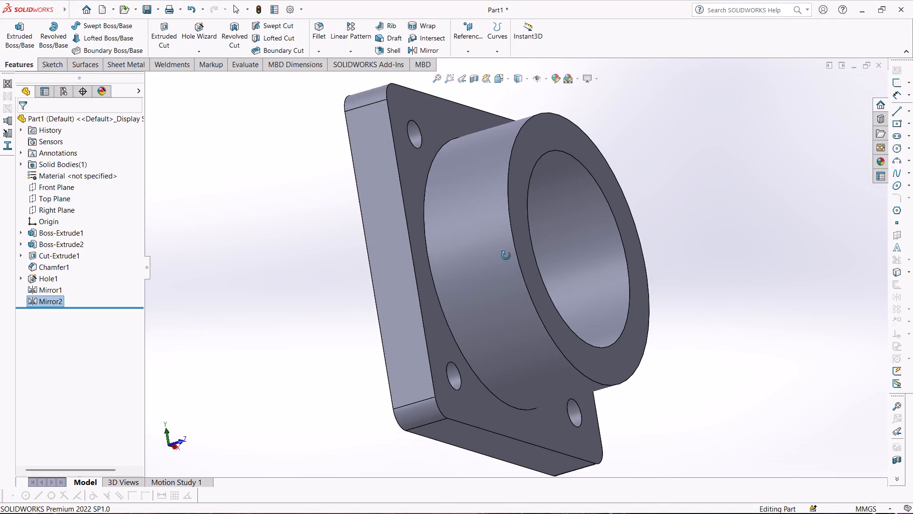
pyautogui.moveTo(506, 256); pyautogui.dragTo(466, 276, button='middle')
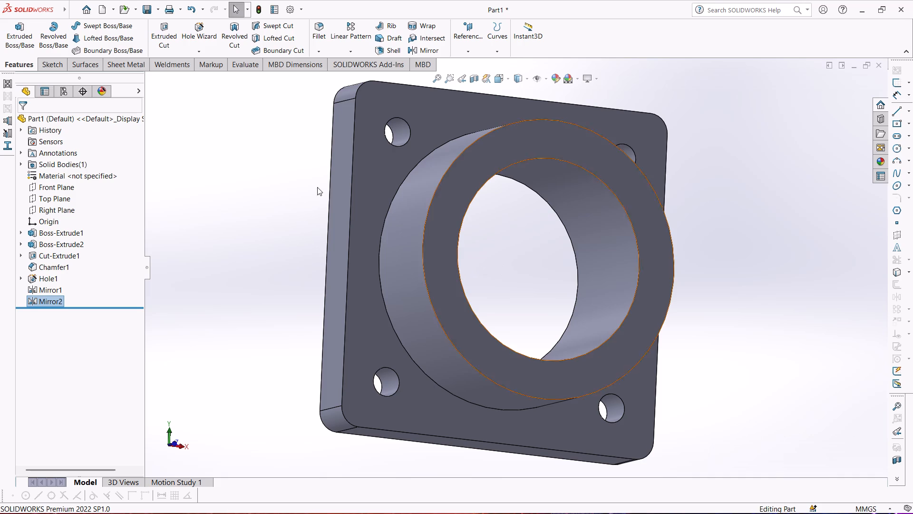
pyautogui.moveTo(289, 235); pyautogui.dragTo(183, 229, button='middle')
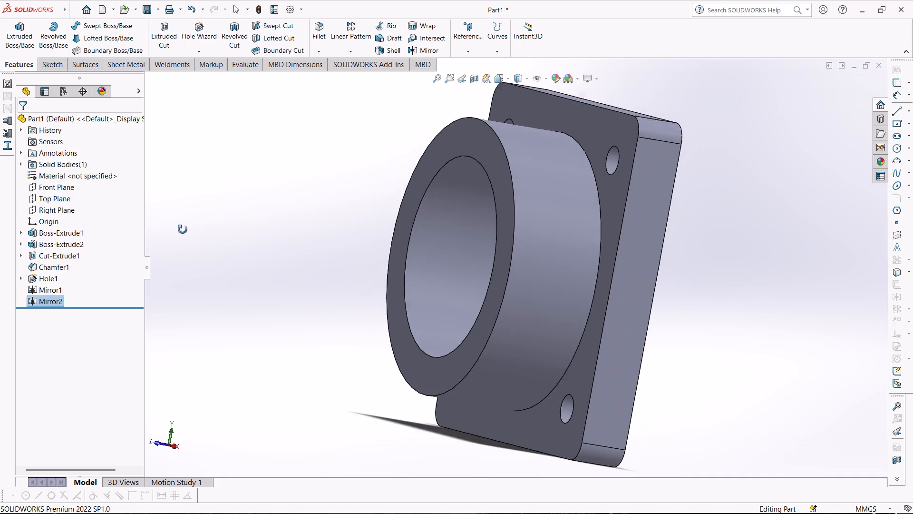
pyautogui.moveTo(183, 229); pyautogui.dragTo(155, 241, button='middle')
pyautogui.scroll(-1, 155, 241)
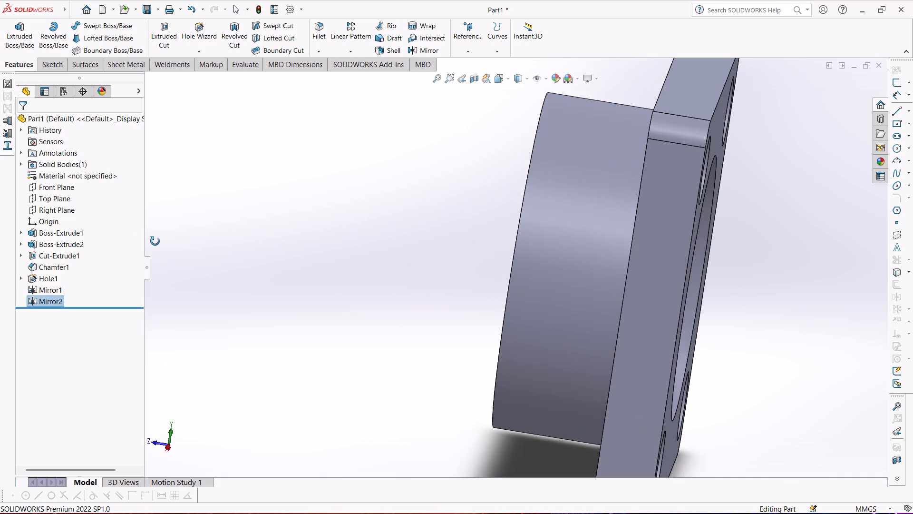
pyautogui.moveTo(155, 241); pyautogui.dragTo(155, 238, button='middle')
pyautogui.scroll(-1, 389, 224)
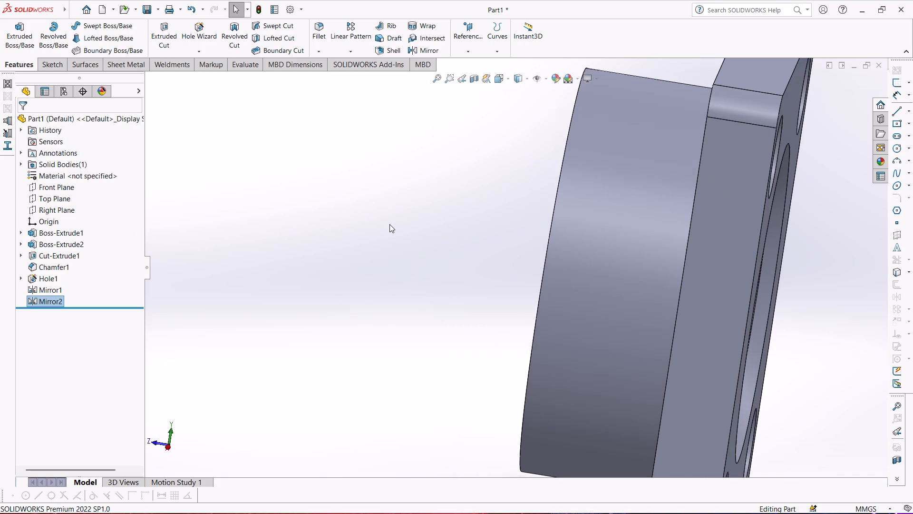
pyautogui.scroll(1, 389, 224)
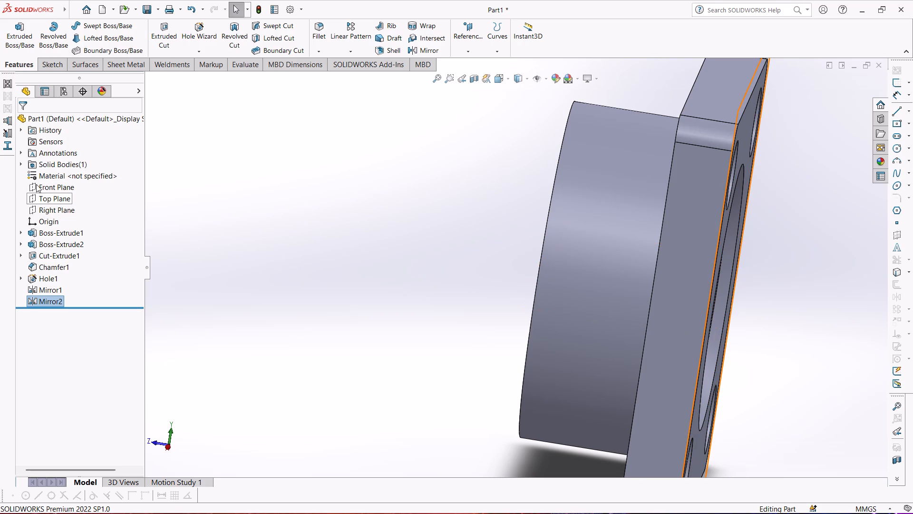
# Start a sketch on the Right Plane.
pyautogui.click(42, 210)
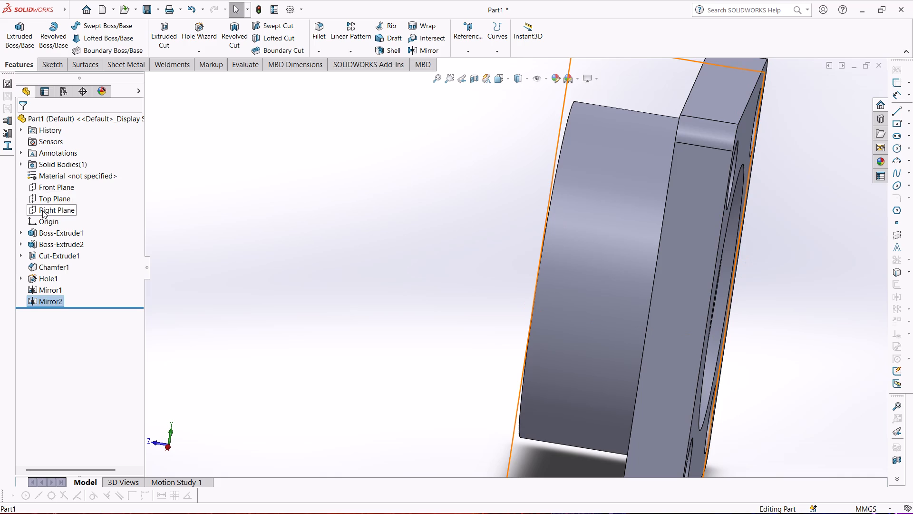
pyautogui.moveTo(300, 244); pyautogui.dragTo(316, 215, button='middle')
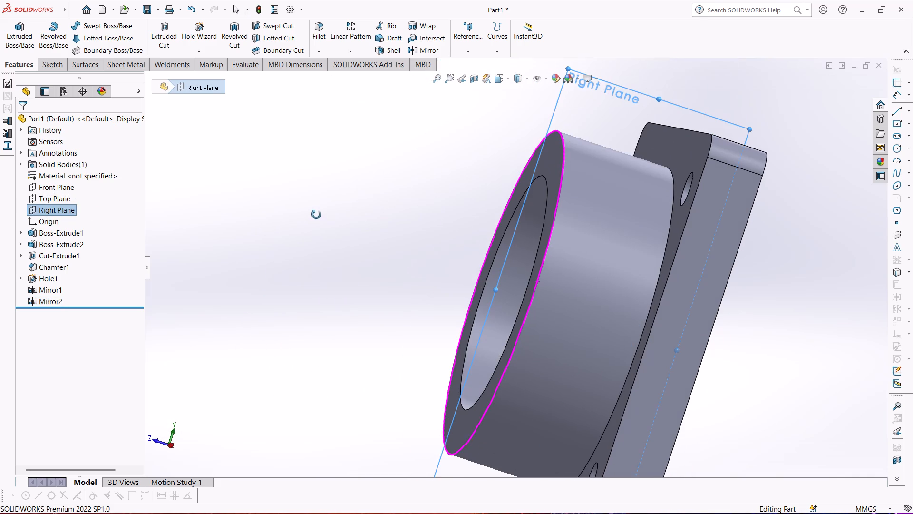
pyautogui.moveTo(316, 215); pyautogui.dragTo(316, 215, button='middle')
pyautogui.click(51, 63)
pyautogui.click(14, 30)
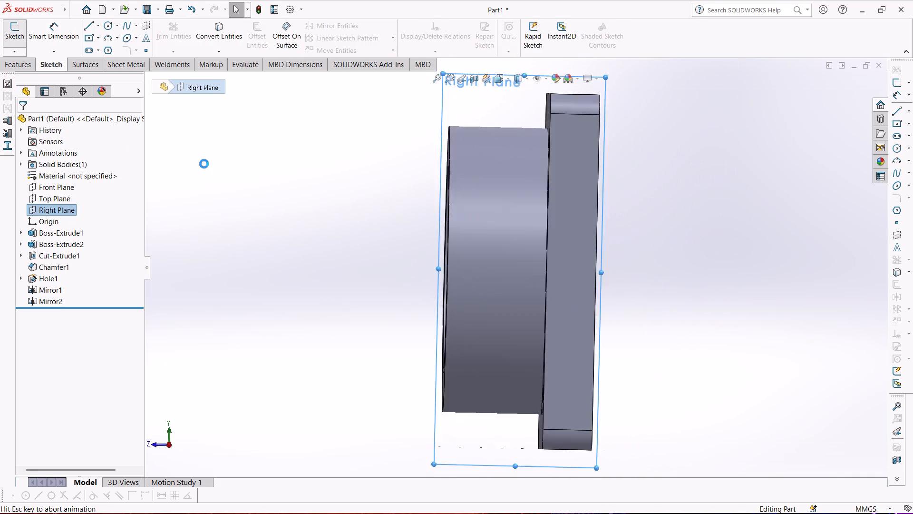
# Draw a horizontal centerline about 254 mm long along the pipe axis, from beyond the flange to the pipe's end face.
pyautogui.scroll(2, 353, 186)
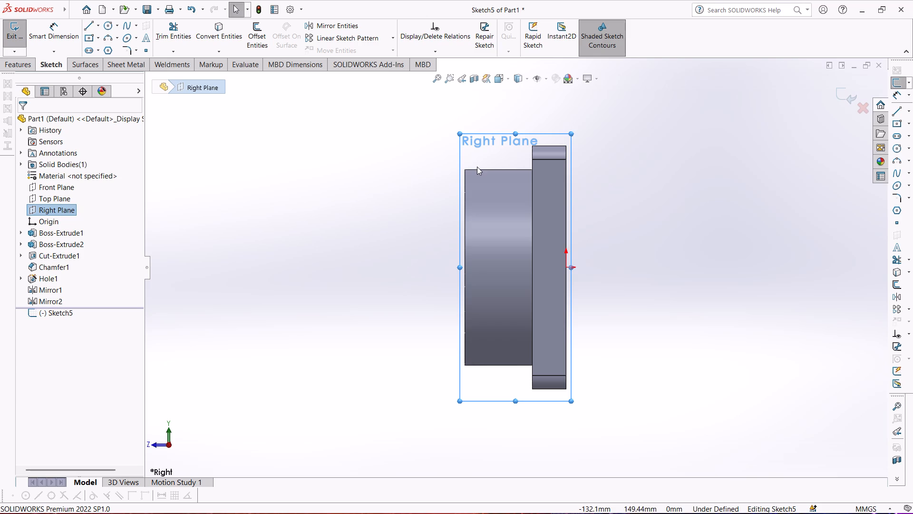
pyautogui.moveTo(466, 176); pyautogui.dragTo(373, 4, button='middle')
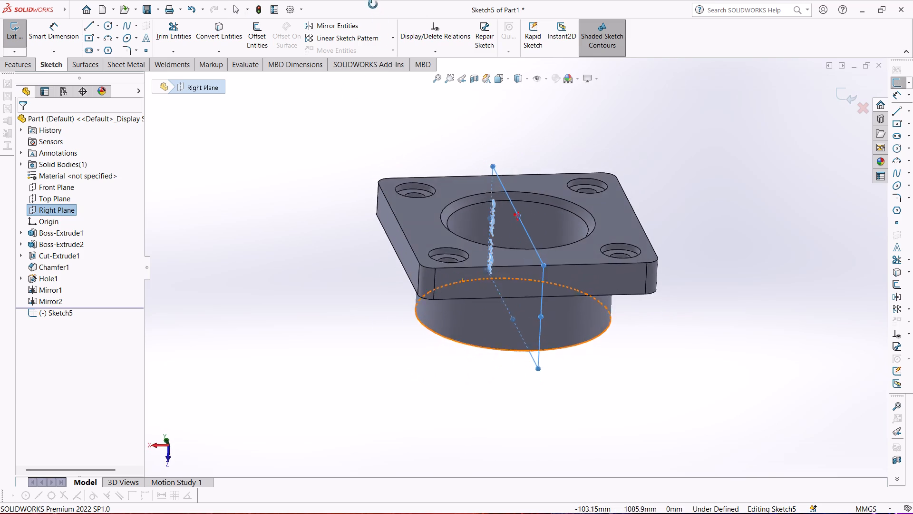
pyautogui.moveTo(373, 4); pyautogui.dragTo(266, 9, button='middle')
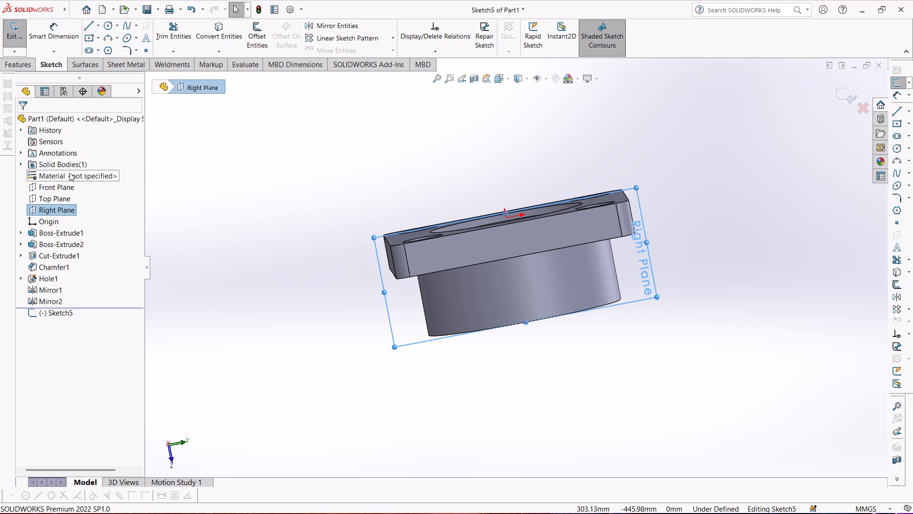
pyautogui.hotkey('ctrl', '8')
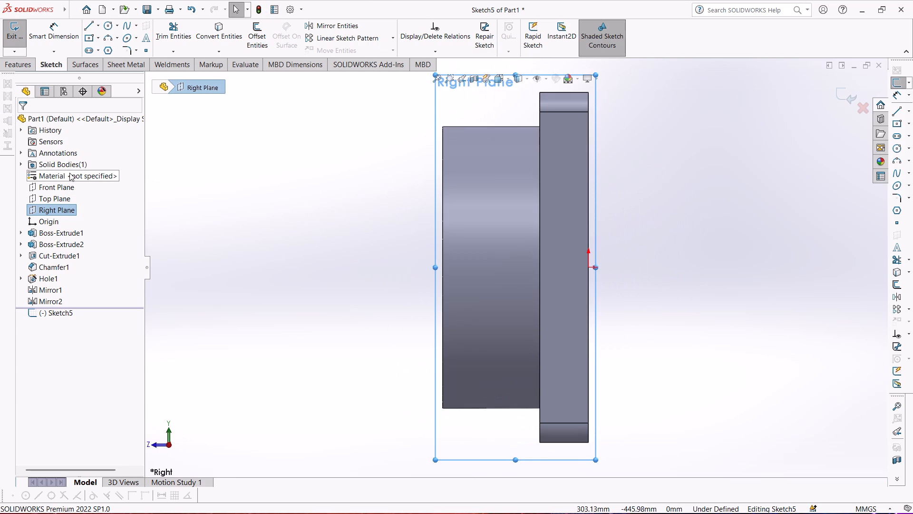
pyautogui.scroll(3, 393, 254)
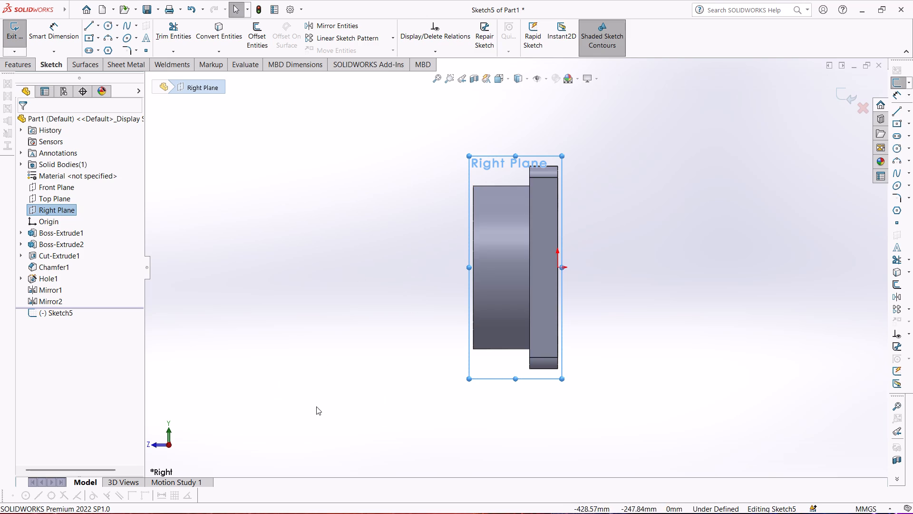
pyautogui.click(108, 40)
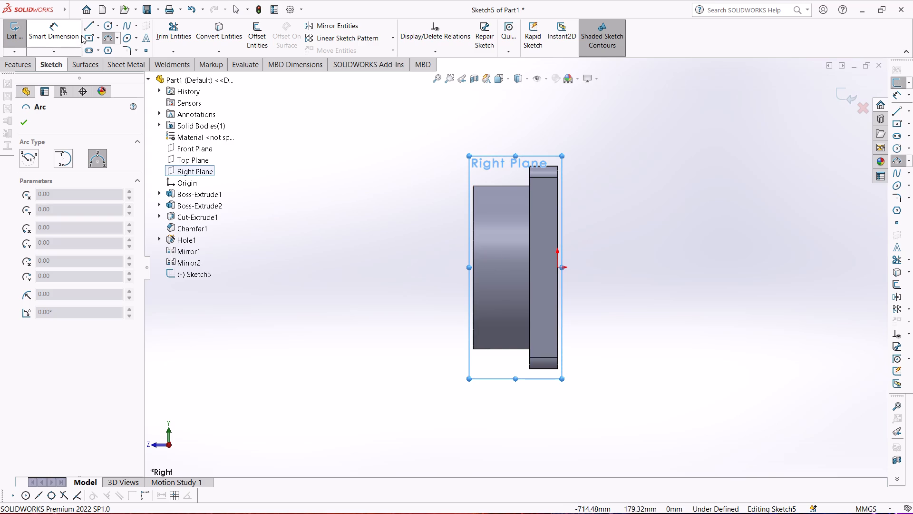
pyautogui.click(98, 24)
pyautogui.click(96, 49)
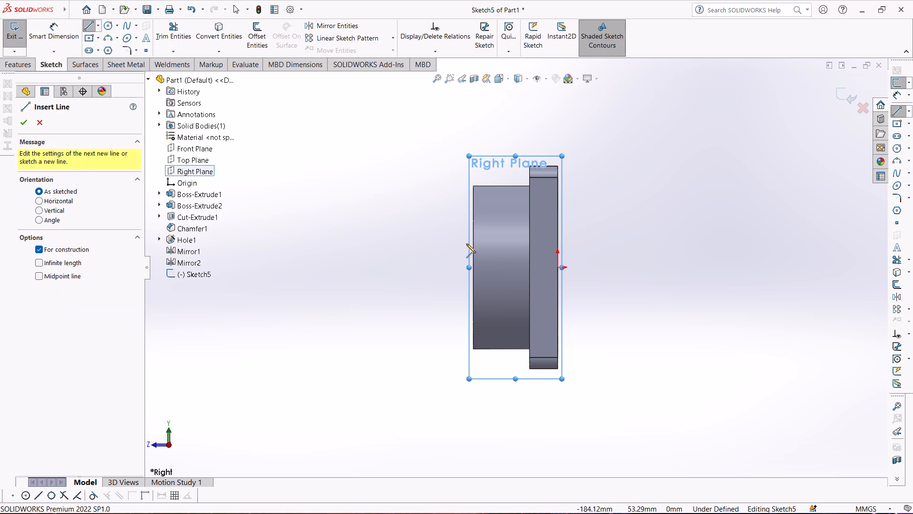
pyautogui.click(616, 267)
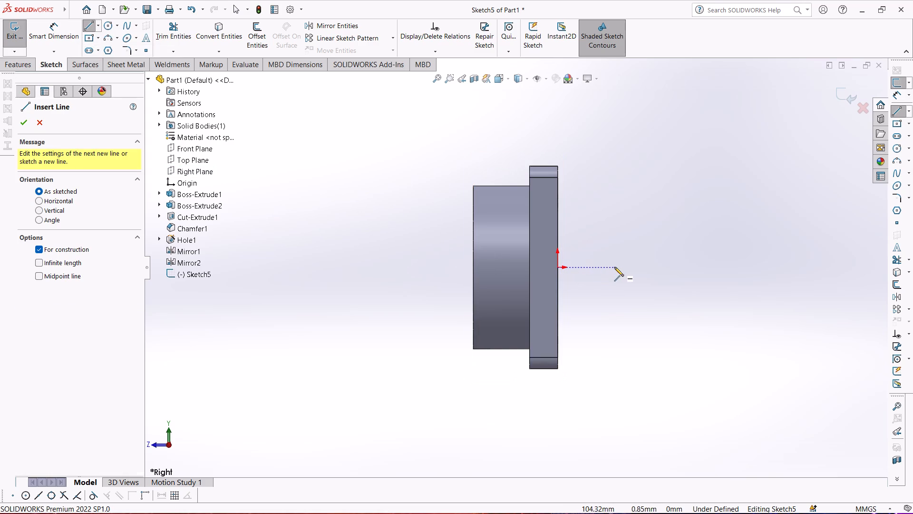
pyautogui.click(473, 266)
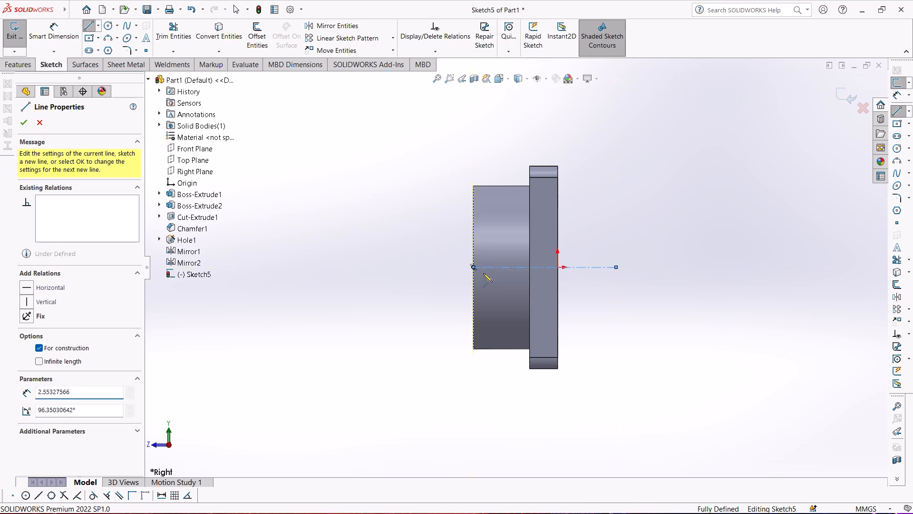
pyautogui.press('Escape')
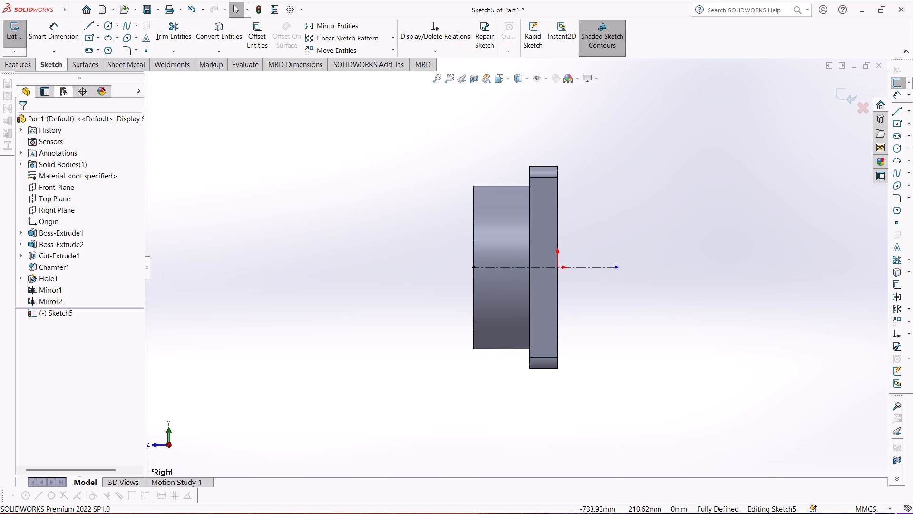
# Draw a three-point arc from the centerline's end on the pipe face, curving outward and down, radius about 308 mm, angle about 101°.
pyautogui.click(111, 39)
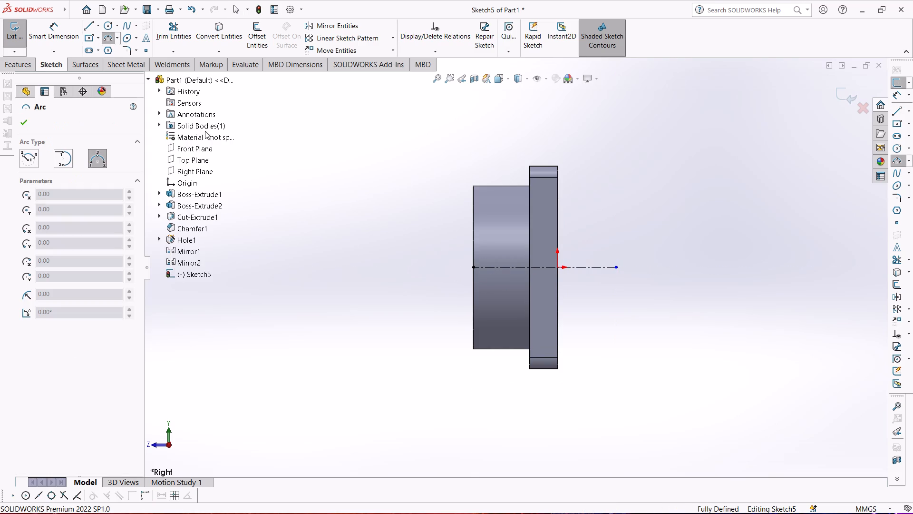
pyautogui.click(472, 267)
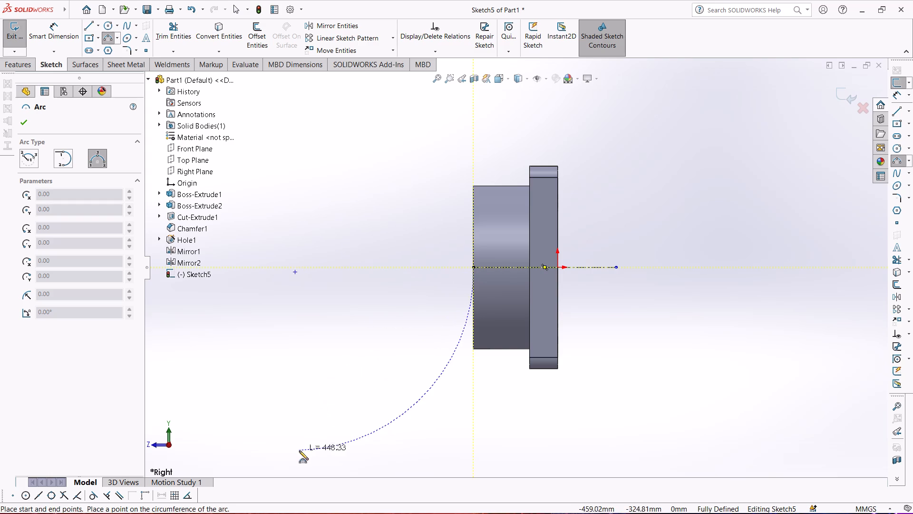
pyautogui.click(291, 465)
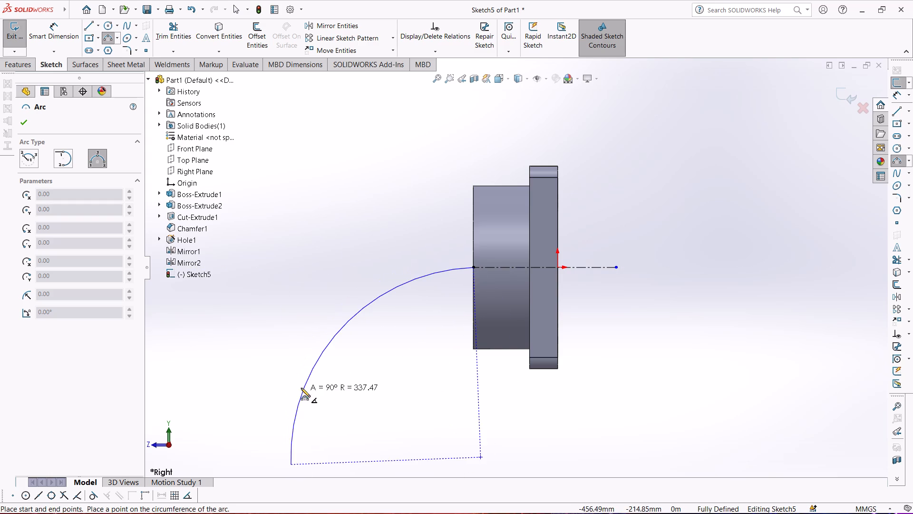
pyautogui.click(301, 377)
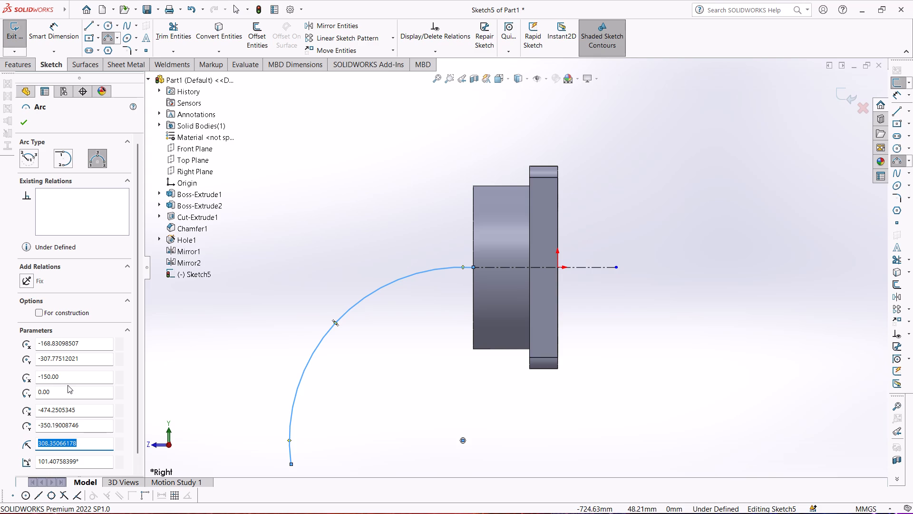
# Set the bend arc's radius to 260 mm and lock it with a radius dimension.
pyautogui.write('260')
pyautogui.press('Return')
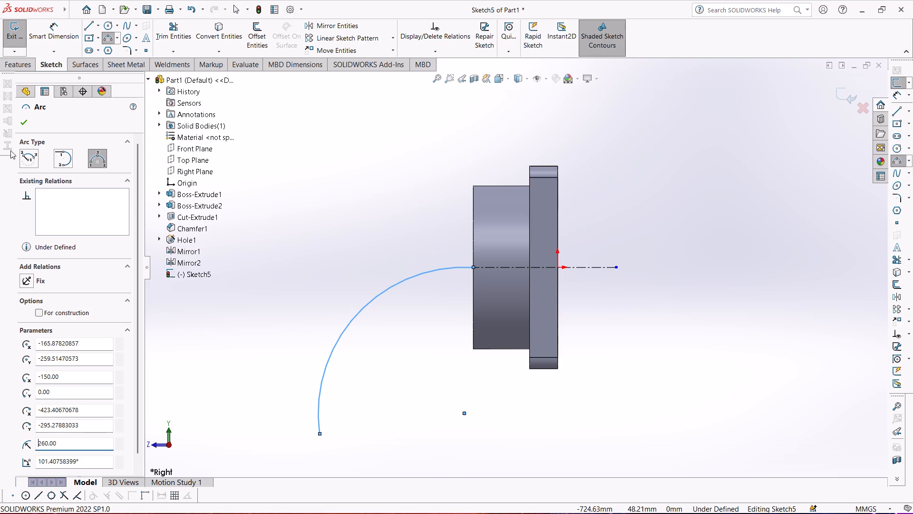
pyautogui.click(29, 122)
pyautogui.click(60, 41)
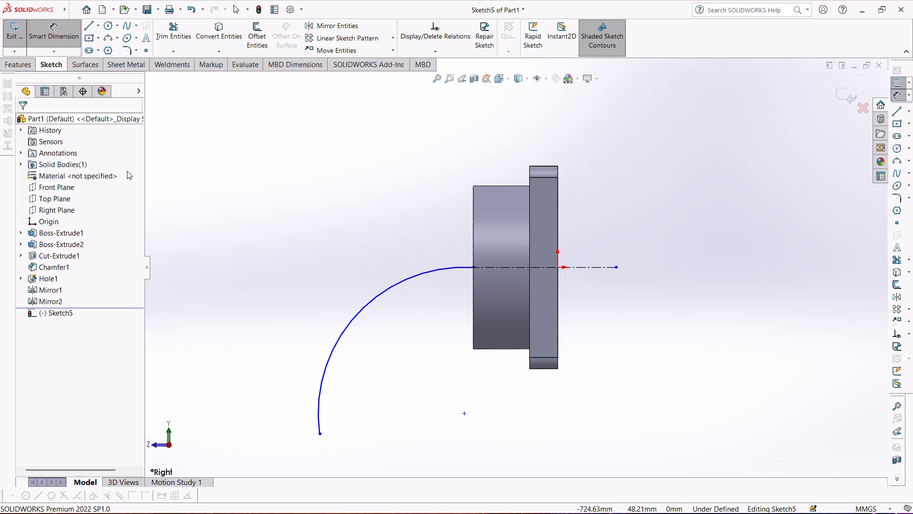
pyautogui.click(348, 321)
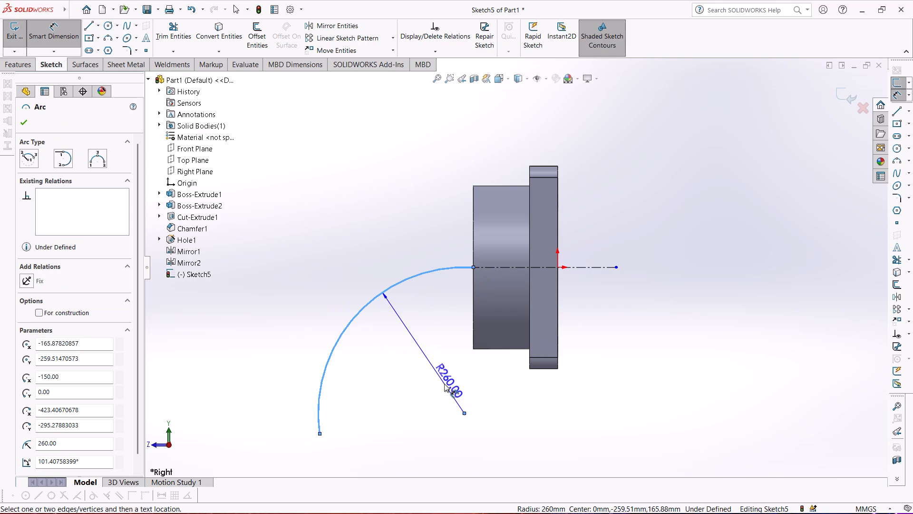
pyautogui.click(444, 383)
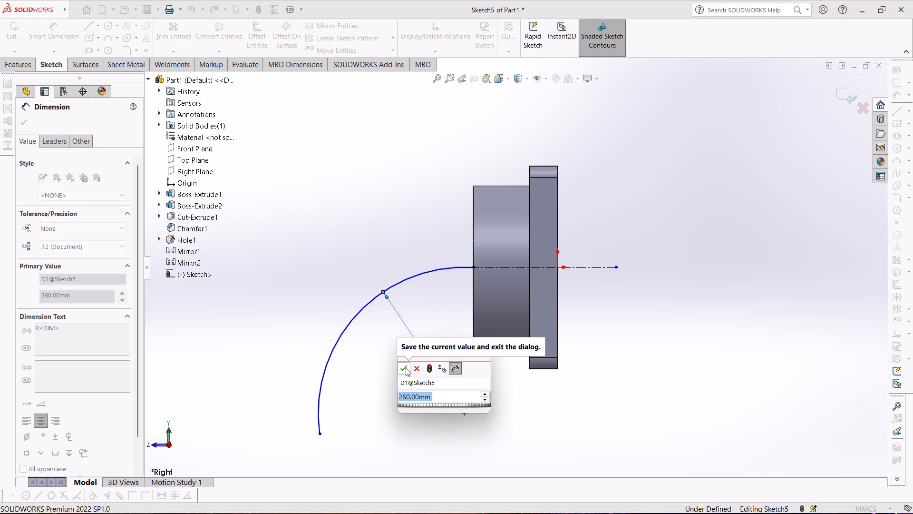
pyautogui.click(406, 368)
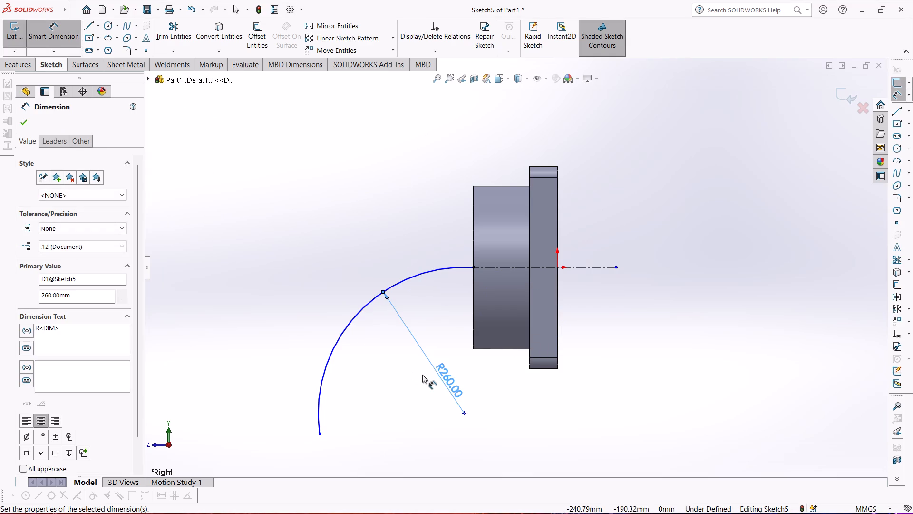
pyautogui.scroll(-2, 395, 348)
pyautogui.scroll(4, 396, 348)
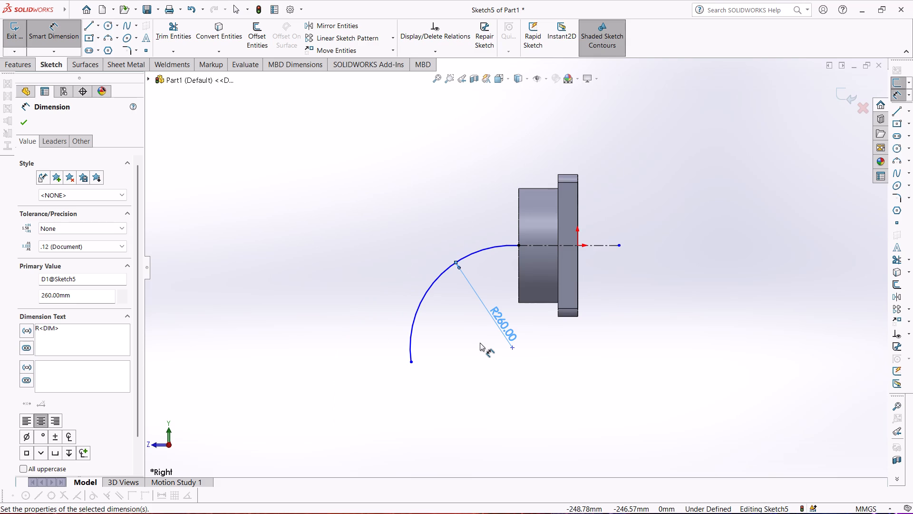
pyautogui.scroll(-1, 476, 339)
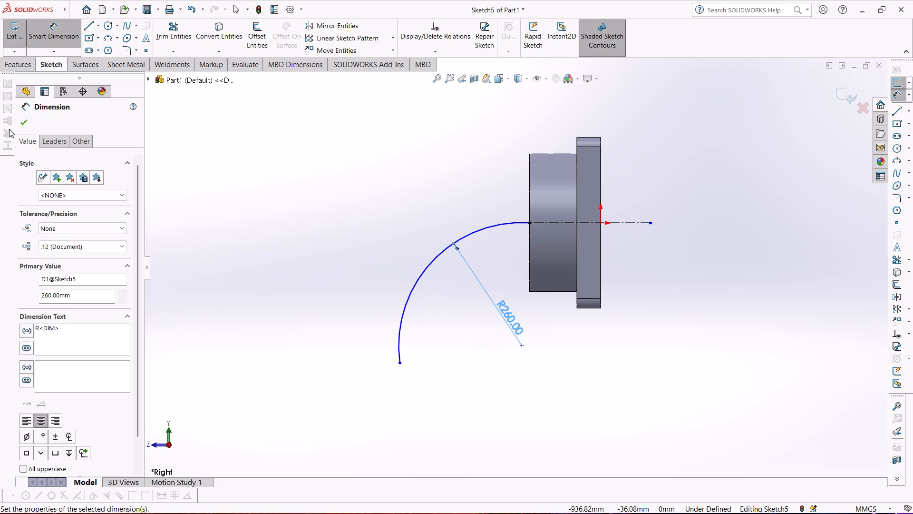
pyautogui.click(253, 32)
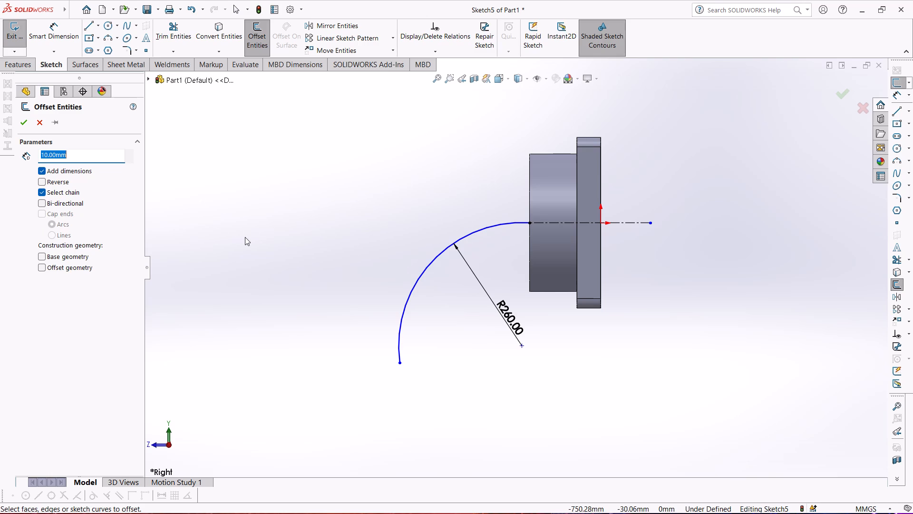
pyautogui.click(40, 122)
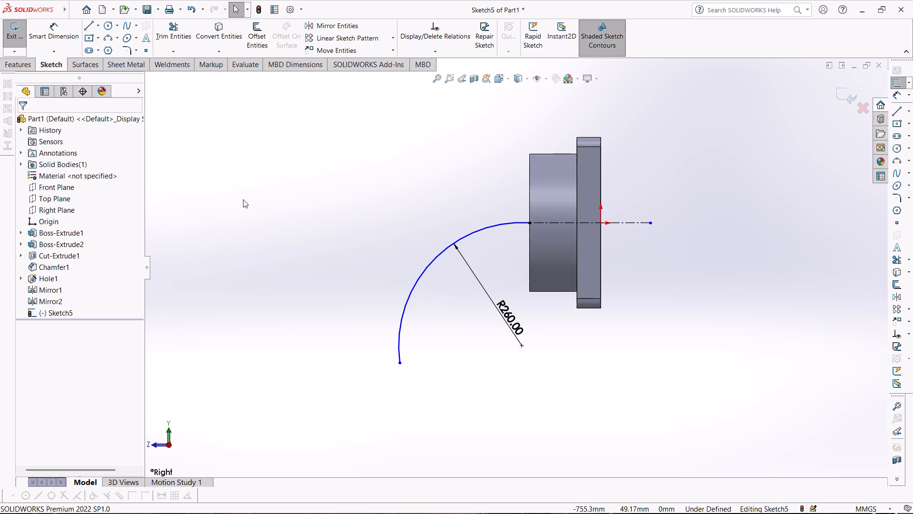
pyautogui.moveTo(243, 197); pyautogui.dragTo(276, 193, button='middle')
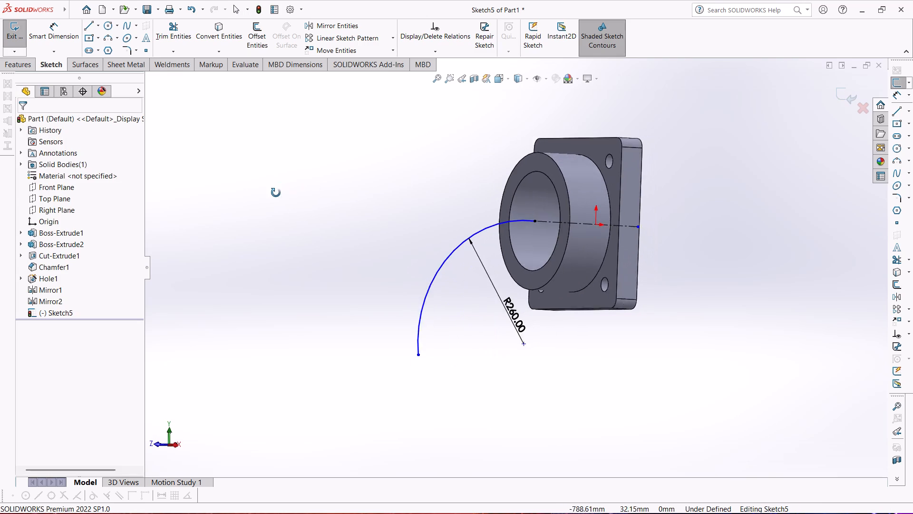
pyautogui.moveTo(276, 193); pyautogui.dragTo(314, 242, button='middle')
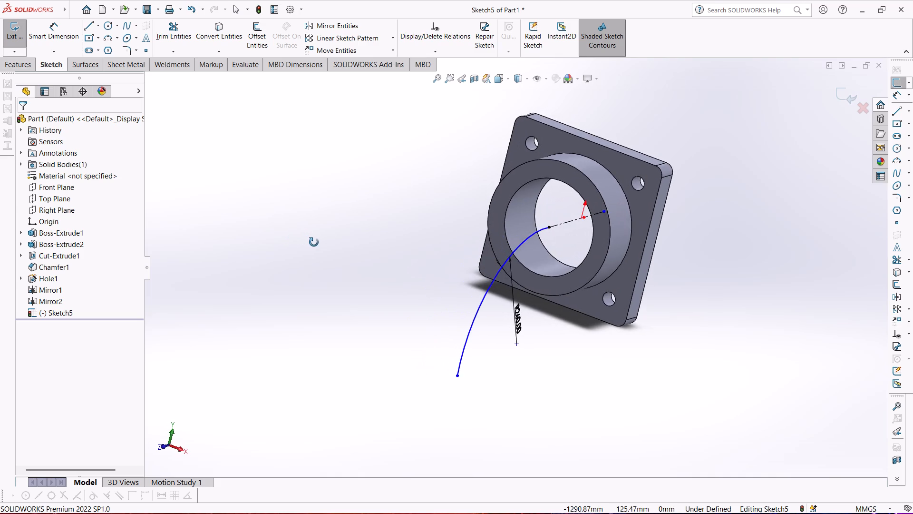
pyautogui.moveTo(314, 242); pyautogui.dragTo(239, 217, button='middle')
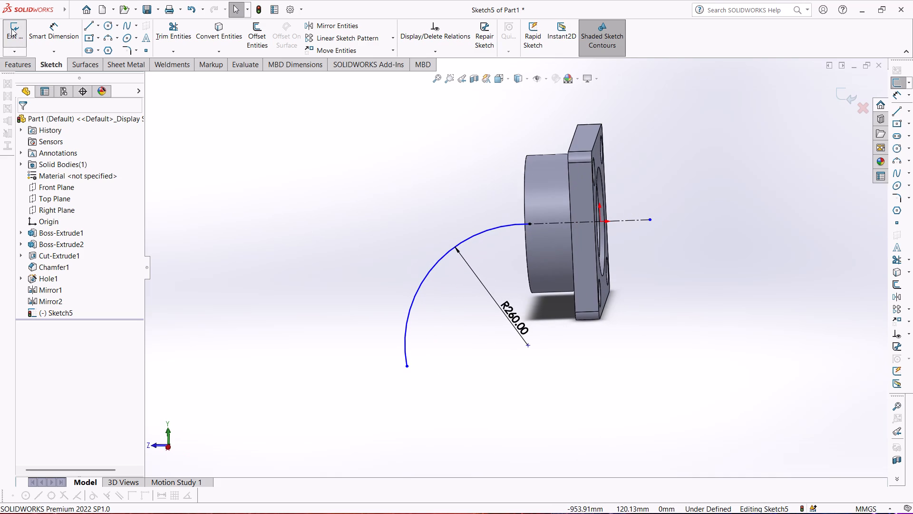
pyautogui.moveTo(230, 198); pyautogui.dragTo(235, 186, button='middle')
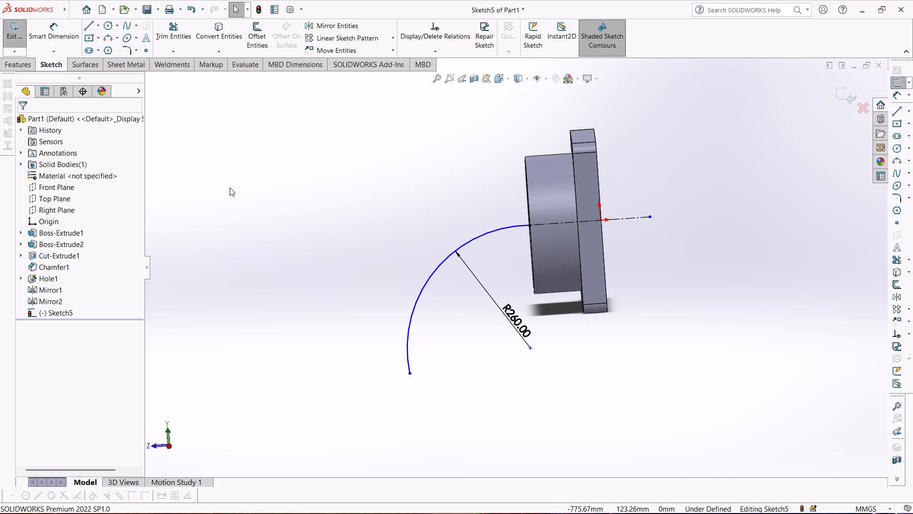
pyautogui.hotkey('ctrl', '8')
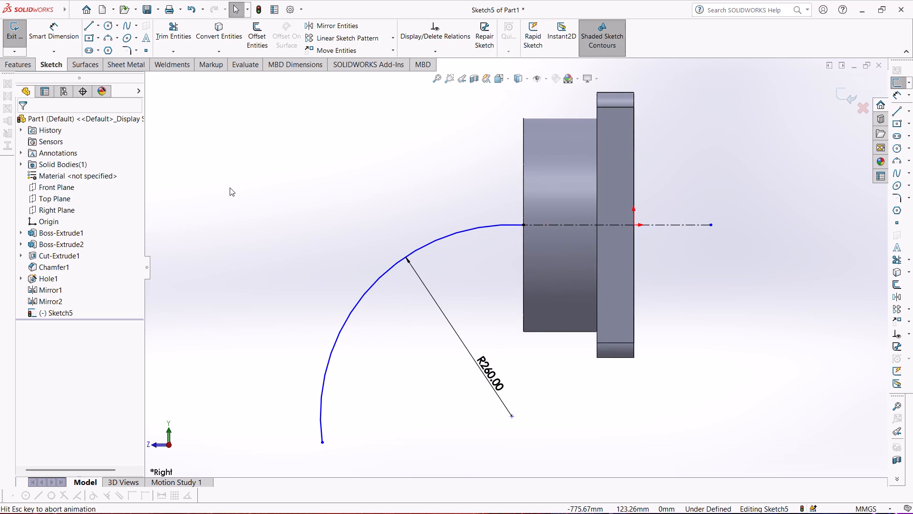
# Dimension the vertical distance between the arc's free lower end and the origin as 290 mm.
pyautogui.click(56, 35)
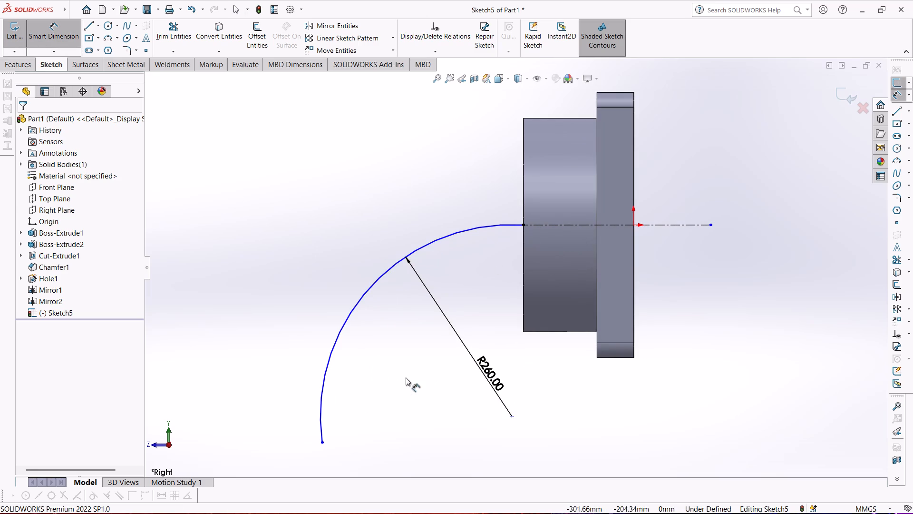
pyautogui.click(321, 443)
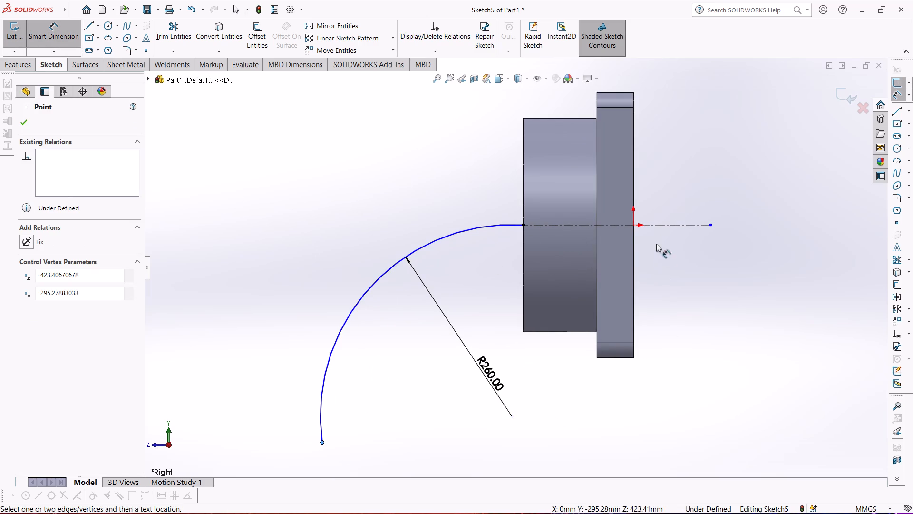
pyautogui.click(632, 227)
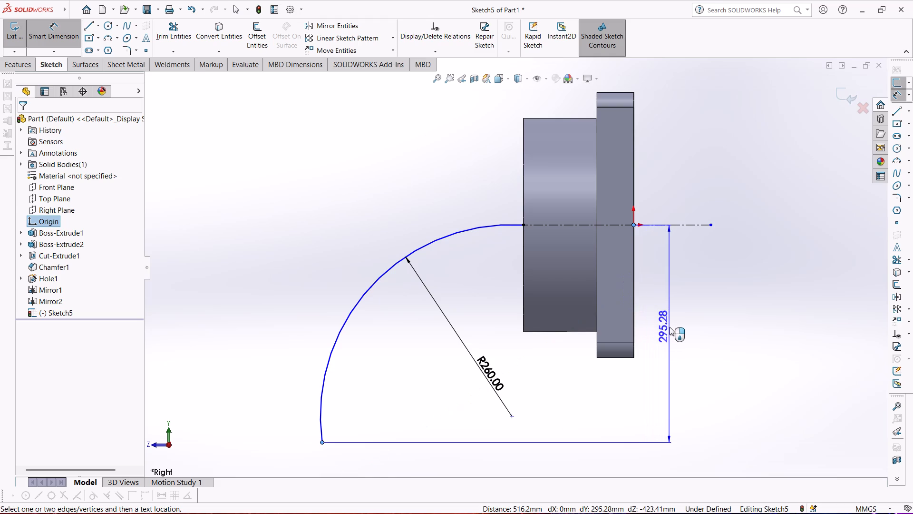
pyautogui.click(670, 327)
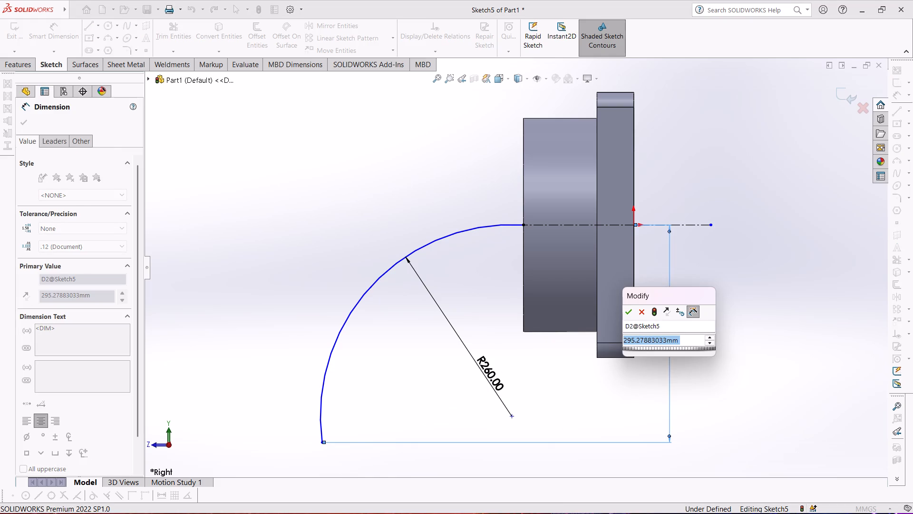
pyautogui.write('290')
pyautogui.press('Return')
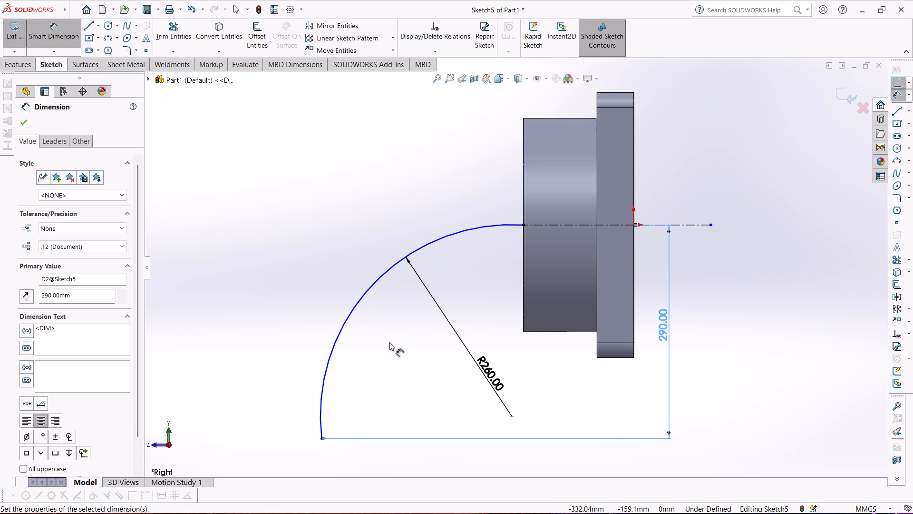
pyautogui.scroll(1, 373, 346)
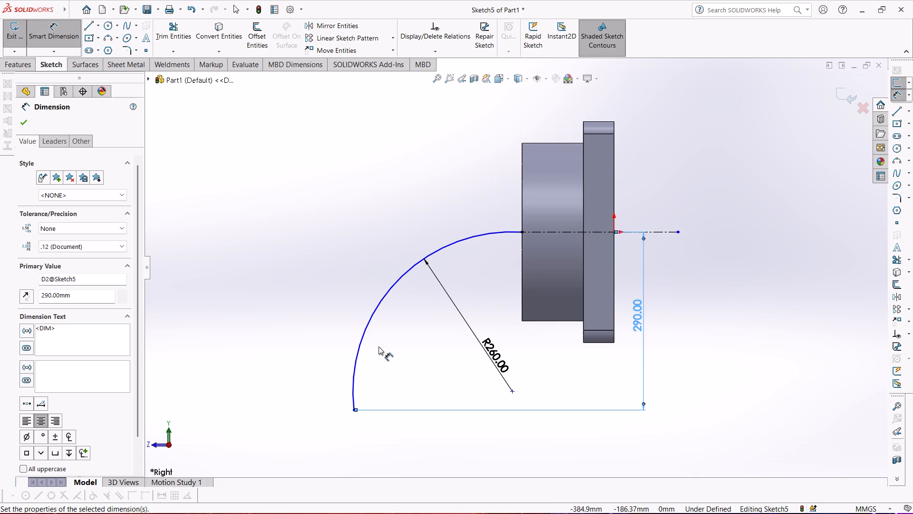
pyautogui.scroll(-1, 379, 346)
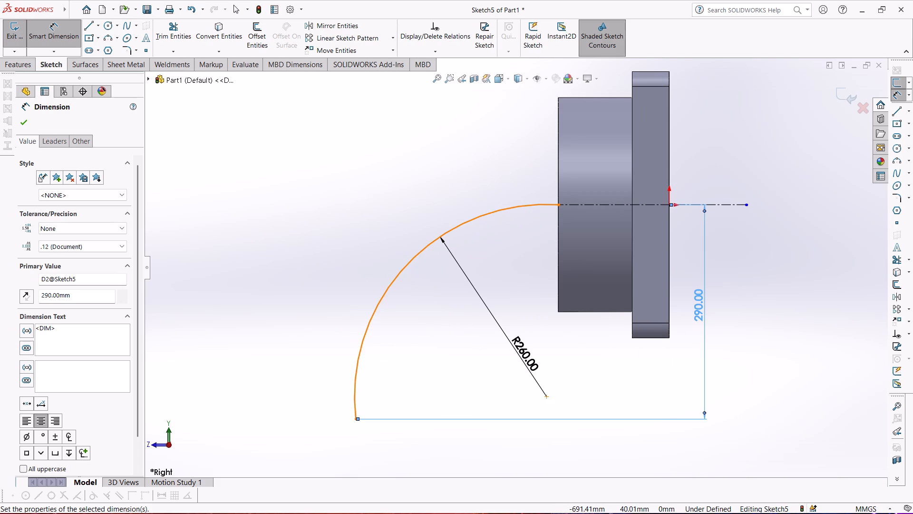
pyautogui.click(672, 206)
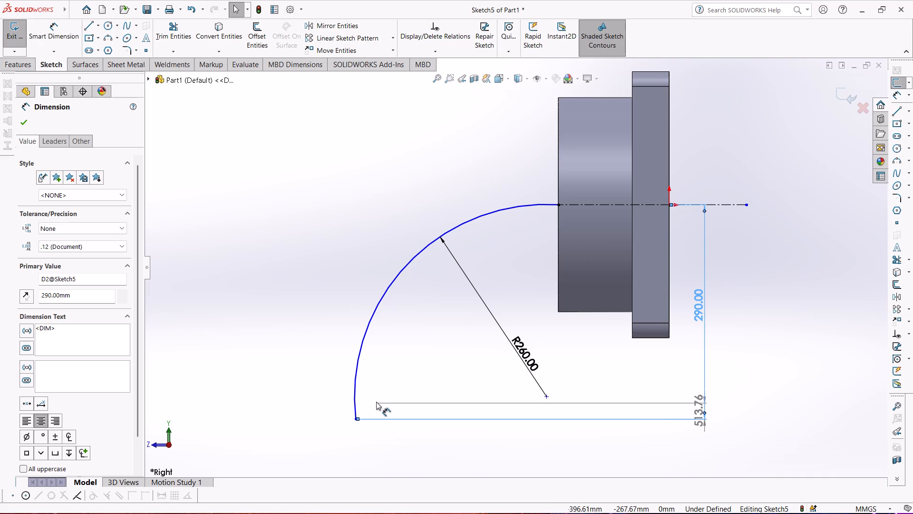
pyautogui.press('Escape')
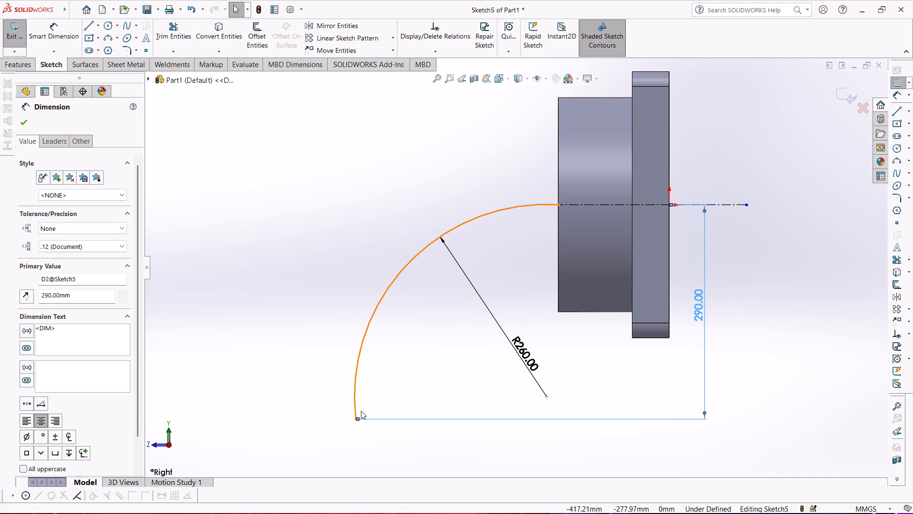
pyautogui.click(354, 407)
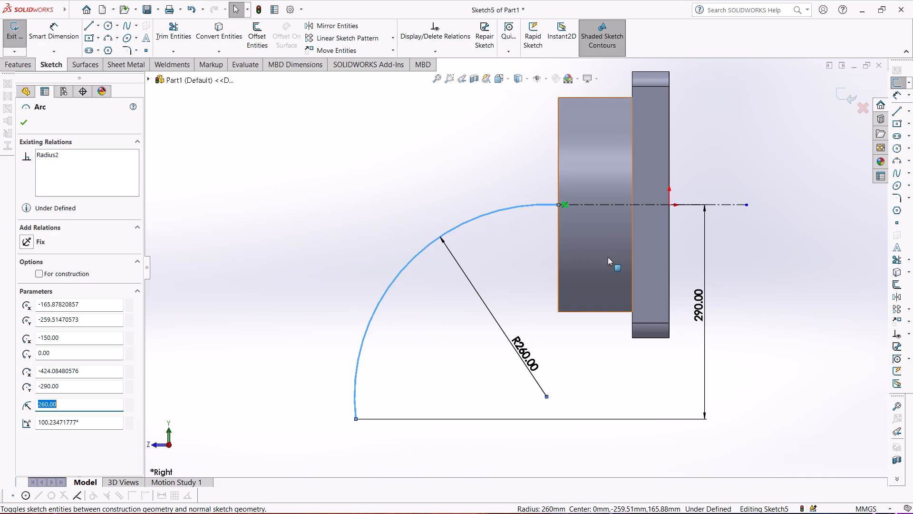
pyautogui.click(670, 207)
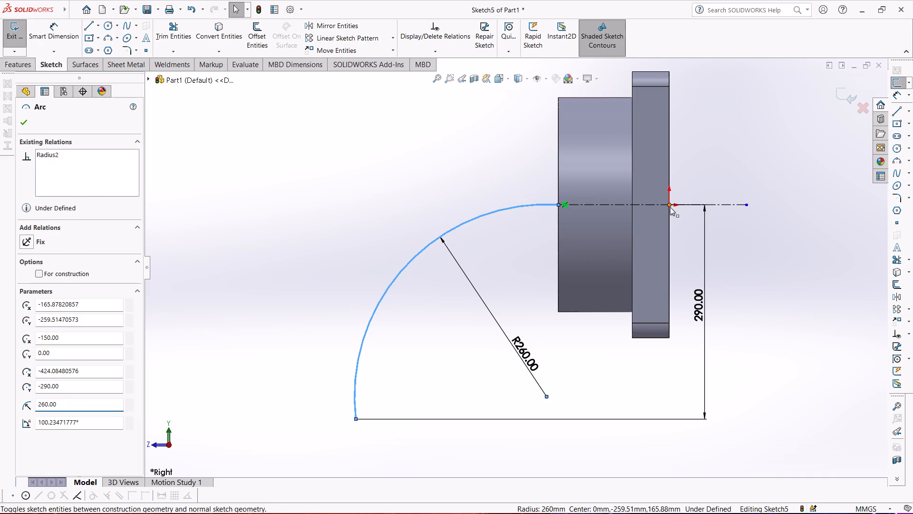
# Dimension the horizontal distance between the arc's free lower end and the origin, placed above the part.
pyautogui.click(64, 43)
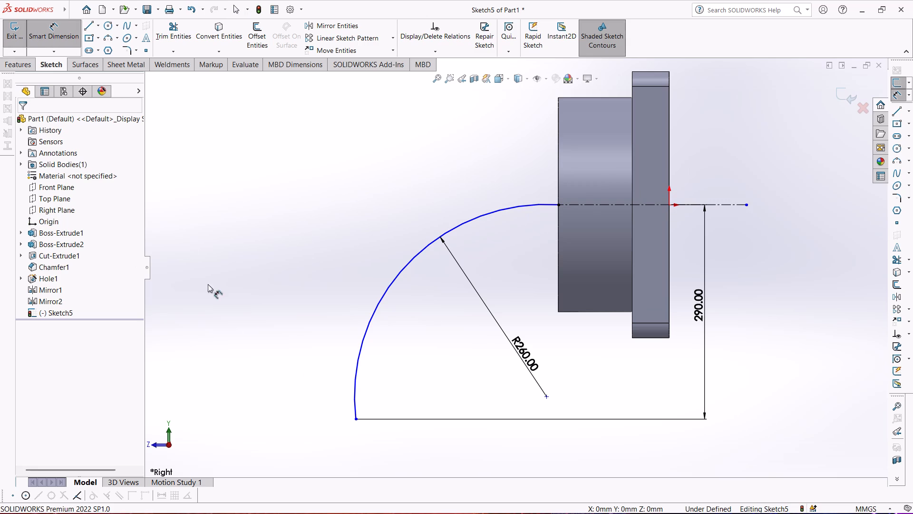
pyautogui.click(357, 419)
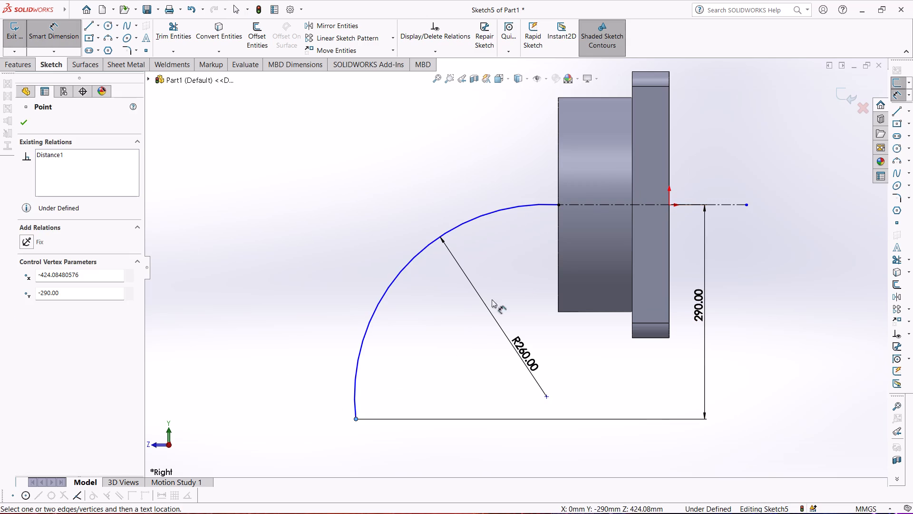
pyautogui.click(670, 206)
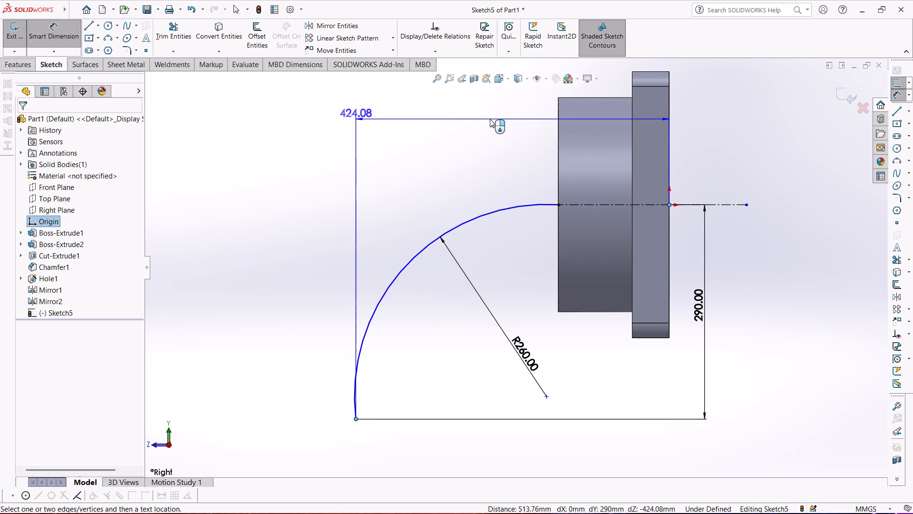
pyautogui.click(490, 119)
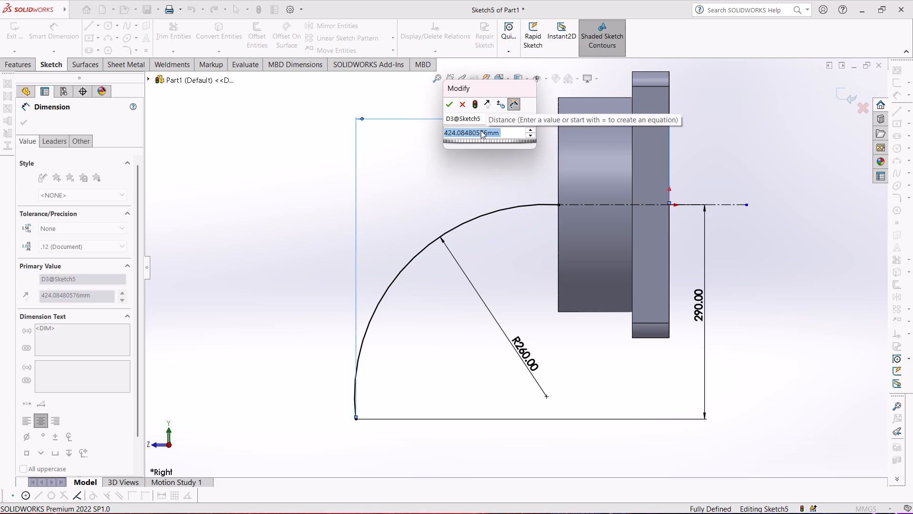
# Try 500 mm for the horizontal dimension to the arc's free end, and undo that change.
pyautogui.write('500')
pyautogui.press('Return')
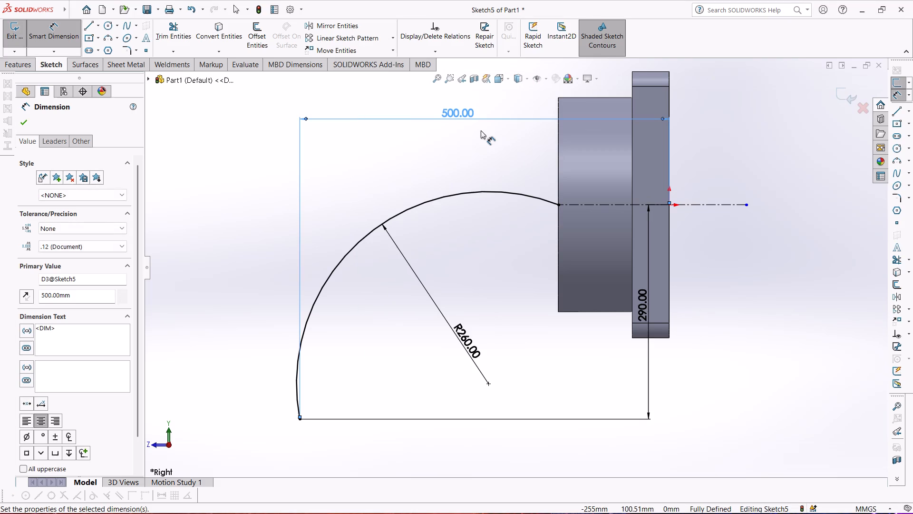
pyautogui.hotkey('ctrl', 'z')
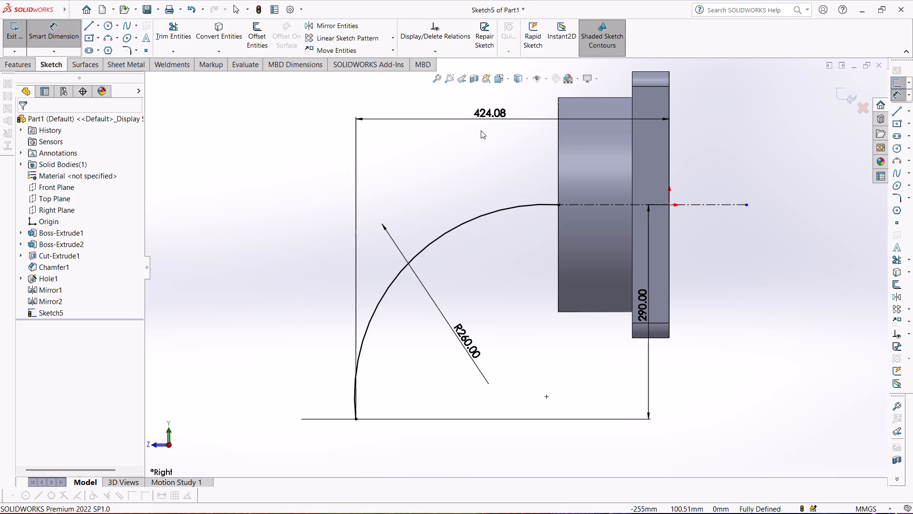
# Exit the arc path sketch.
pyautogui.click(286, 189)
pyautogui.click(15, 40)
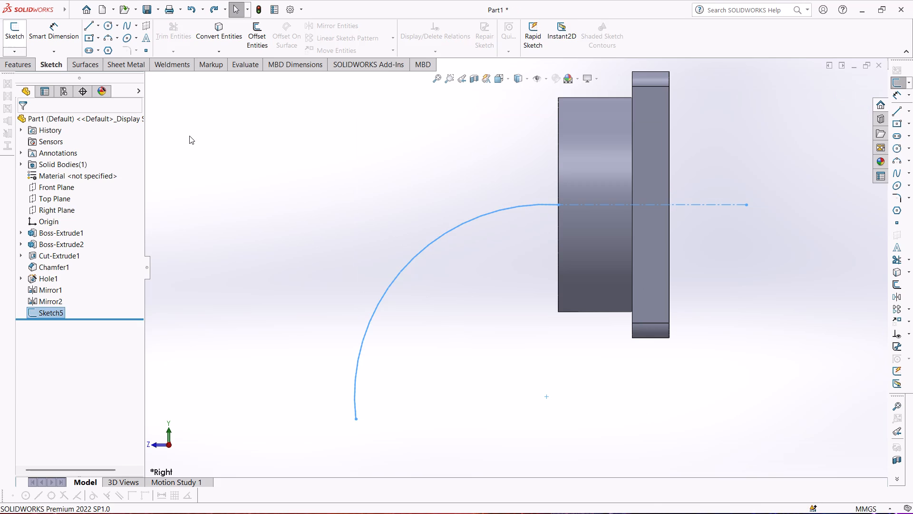
# Start a new sketch on the annular end face of the hollow pipe stub.
pyautogui.moveTo(204, 138); pyautogui.dragTo(429, 144, button='middle')
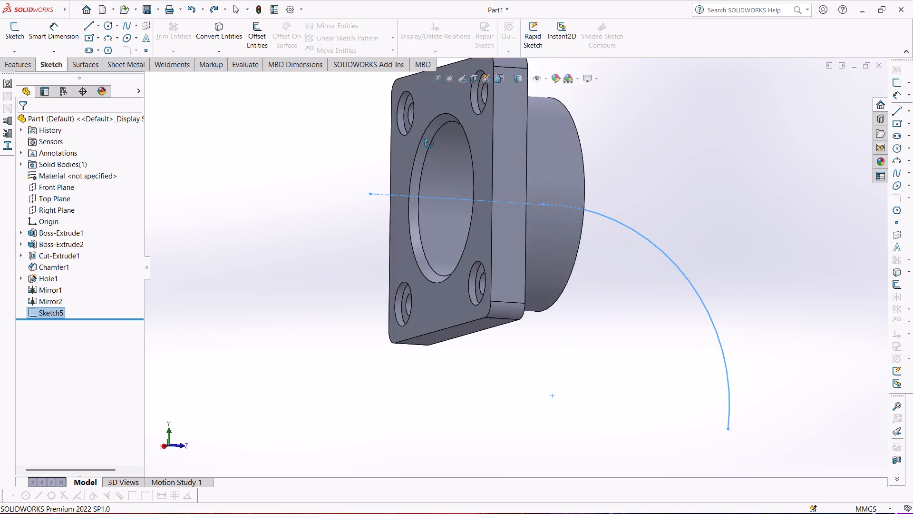
pyautogui.moveTo(429, 144); pyautogui.dragTo(306, 169, button='middle')
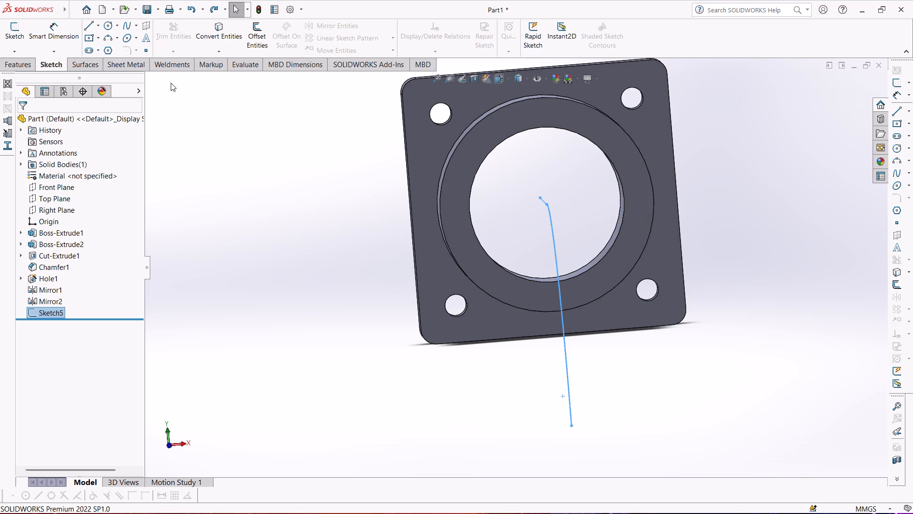
pyautogui.click(14, 30)
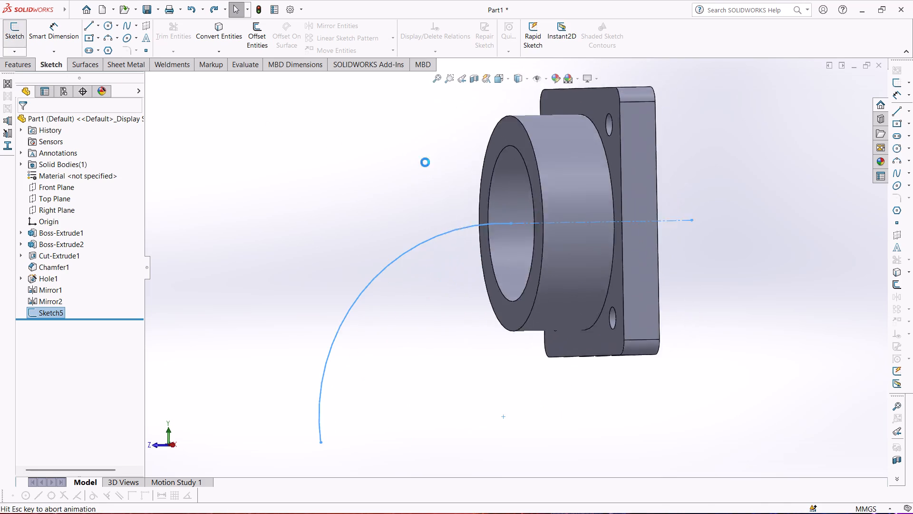
pyautogui.click(9, 37)
pyautogui.moveTo(214, 115); pyautogui.dragTo(235, 125, button='middle')
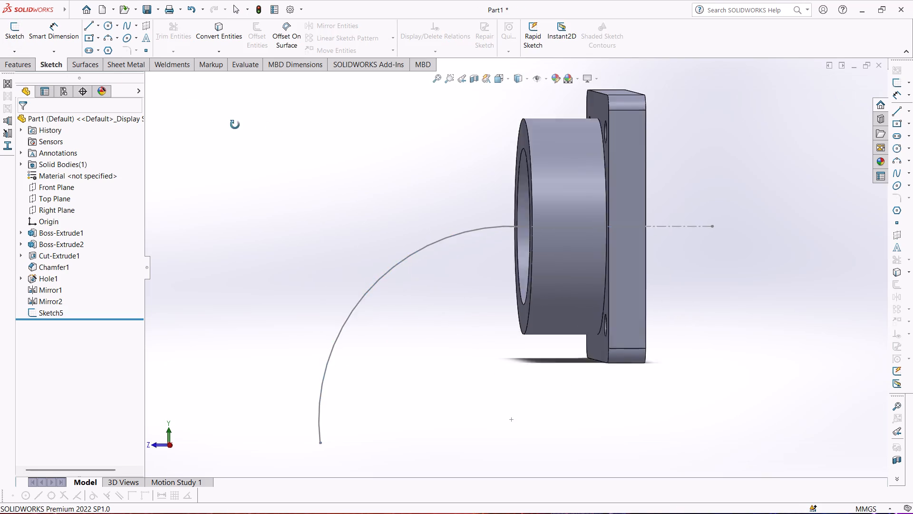
pyautogui.moveTo(235, 125); pyautogui.dragTo(309, 139, button='middle')
pyautogui.click(442, 171)
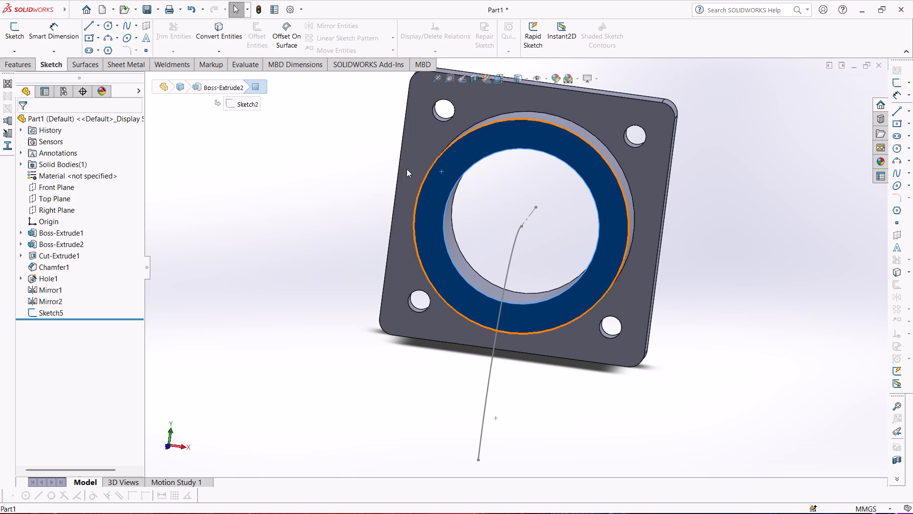
pyautogui.click(14, 29)
pyautogui.click(229, 185)
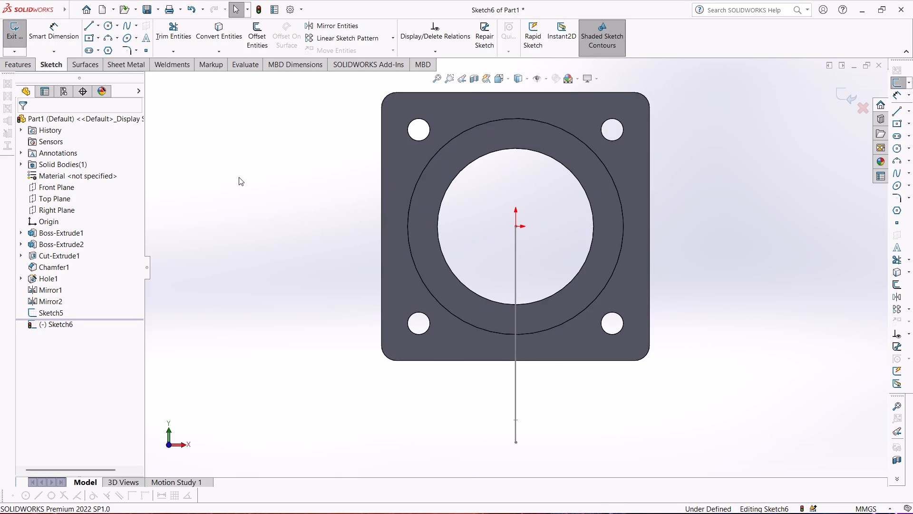
# Convert the pipe's annular end face and its inner circular edge into sketch geometry, and exit the sketch.
pyautogui.click(220, 33)
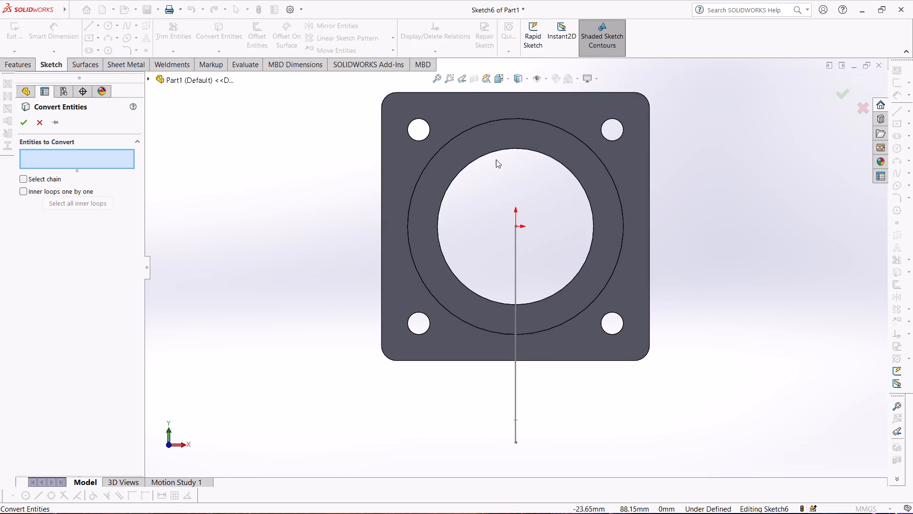
pyautogui.click(479, 146)
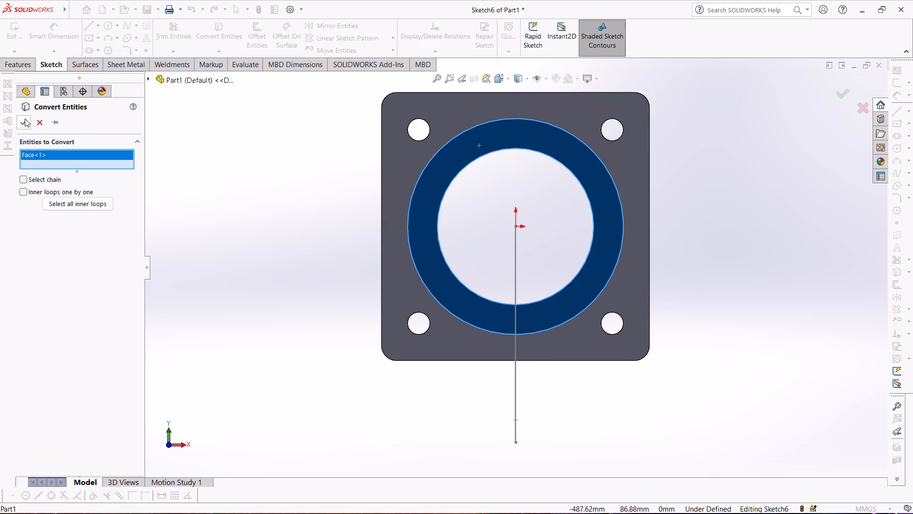
pyautogui.click(25, 119)
pyautogui.moveTo(273, 209); pyautogui.dragTo(268, 159, button='middle')
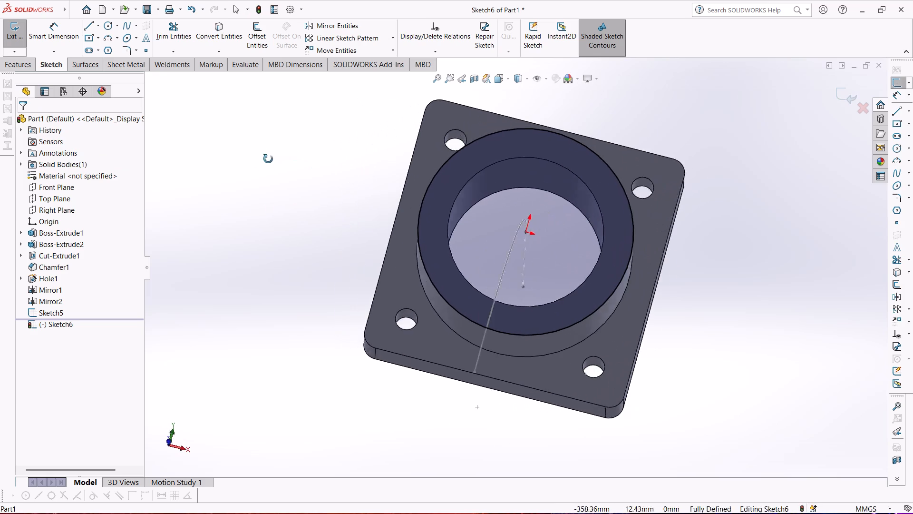
pyautogui.moveTo(268, 159); pyautogui.dragTo(262, 190, button='middle')
pyautogui.click(223, 33)
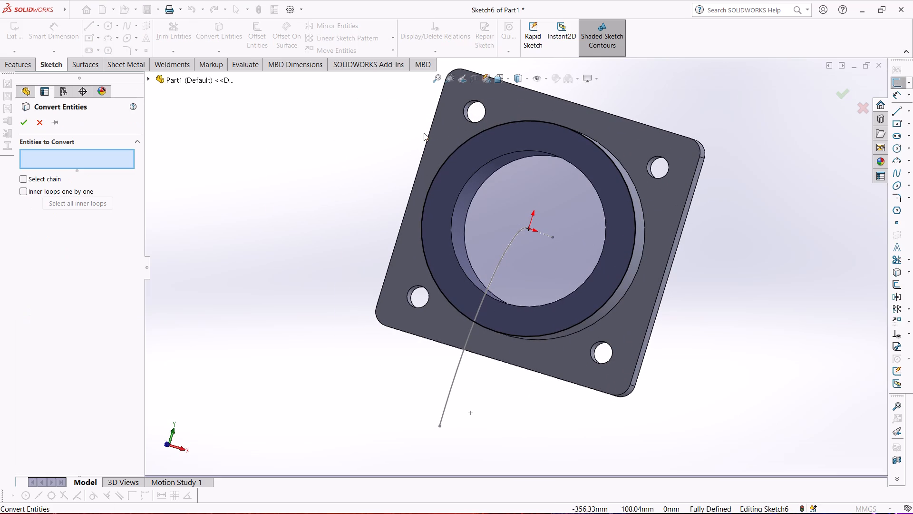
pyautogui.click(482, 168)
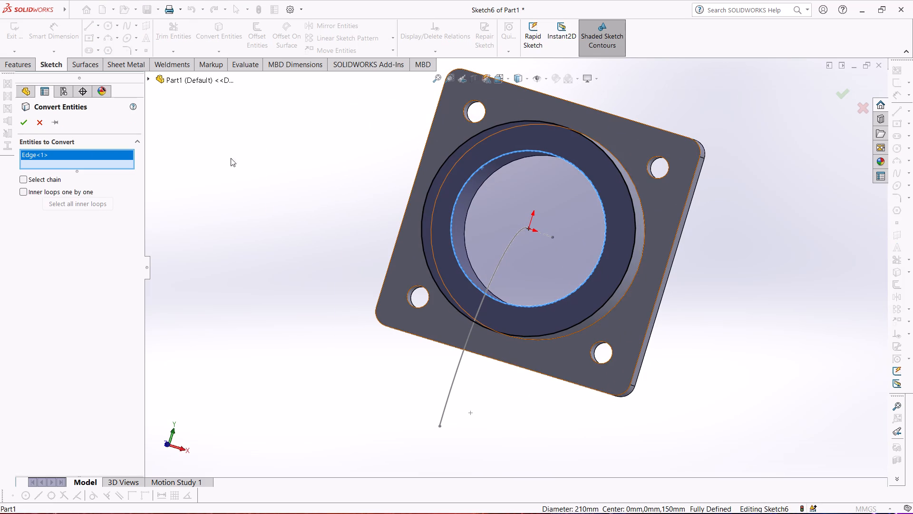
pyautogui.click(22, 126)
pyautogui.moveTo(228, 177); pyautogui.dragTo(297, 214, button='middle')
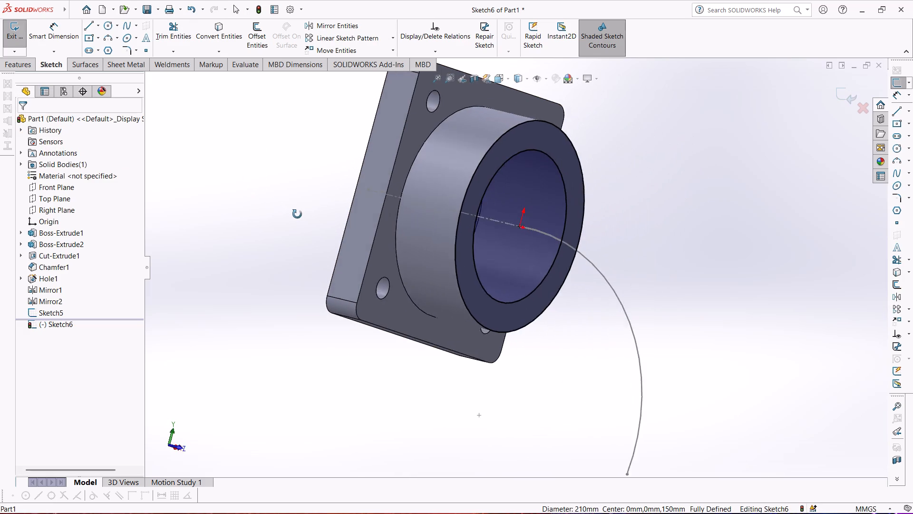
pyautogui.moveTo(297, 214); pyautogui.dragTo(305, 220, button='middle')
pyautogui.click(14, 40)
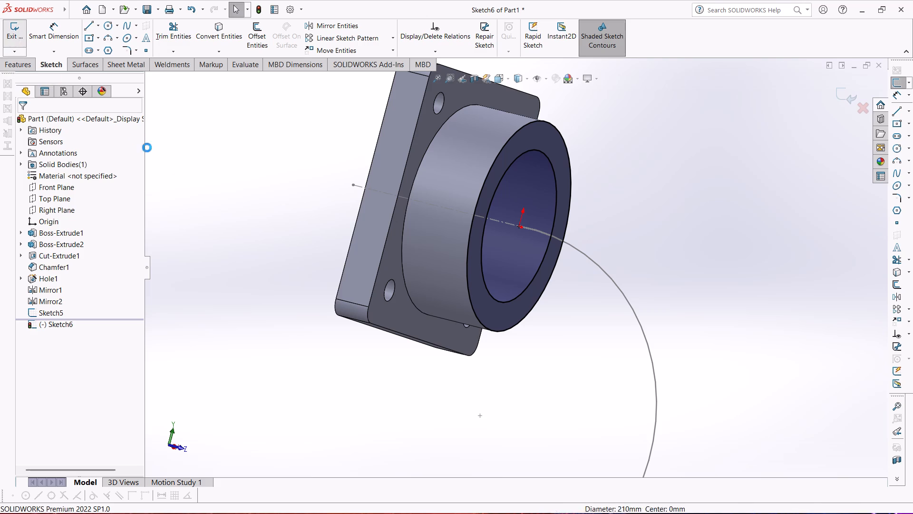
# Create a Swept Boss/Base using the ring sketch as the profile and the arc sketch as the path.
pyautogui.moveTo(224, 179); pyautogui.dragTo(114, 122, button='middle')
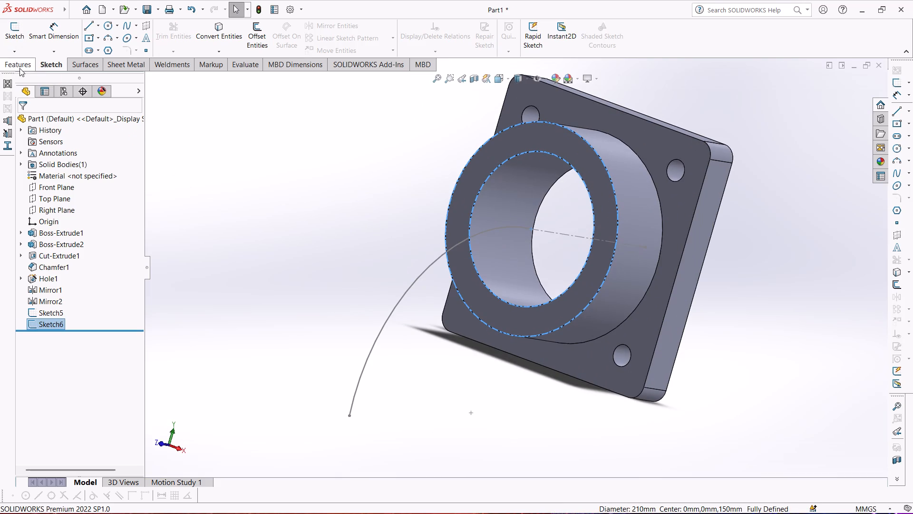
pyautogui.click(19, 68)
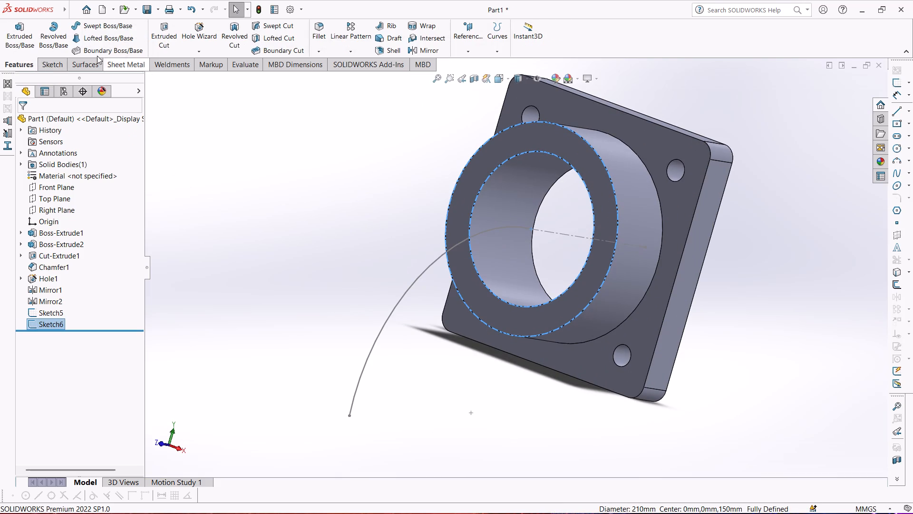
pyautogui.click(89, 24)
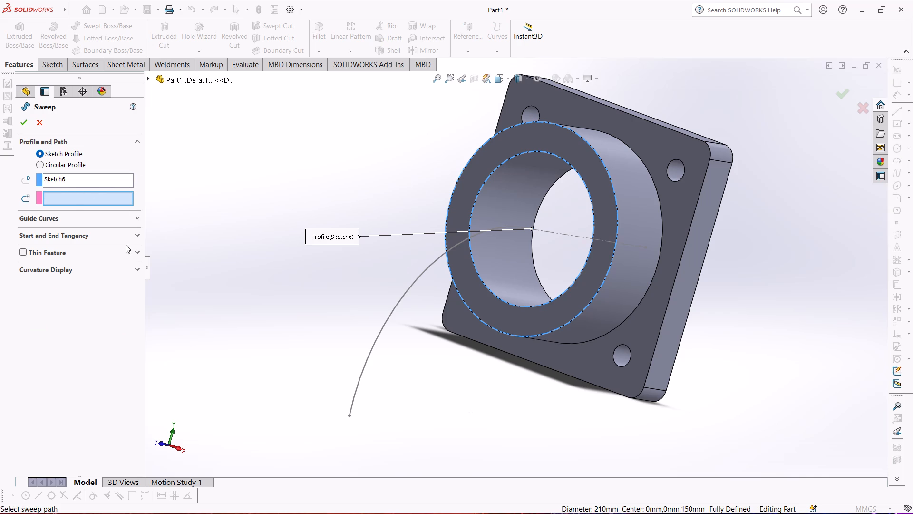
pyautogui.click(406, 294)
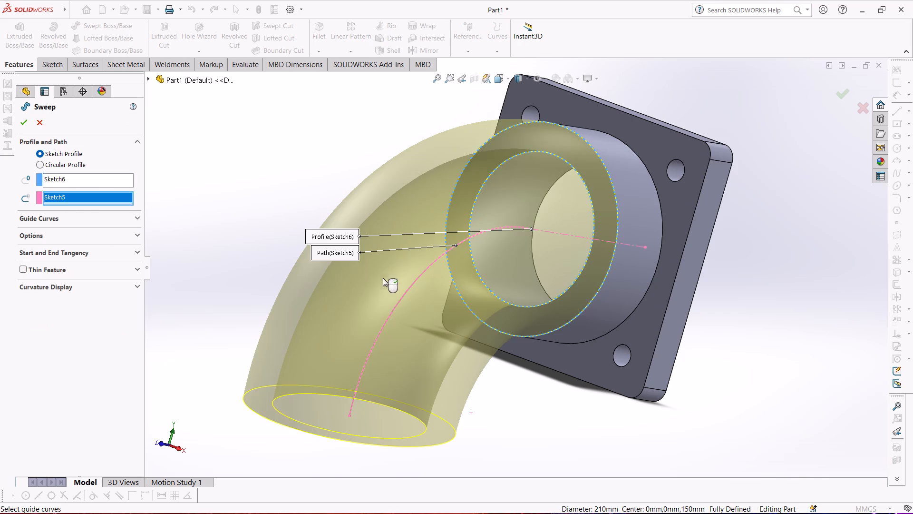
pyautogui.moveTo(292, 190); pyautogui.dragTo(437, 132, button='middle')
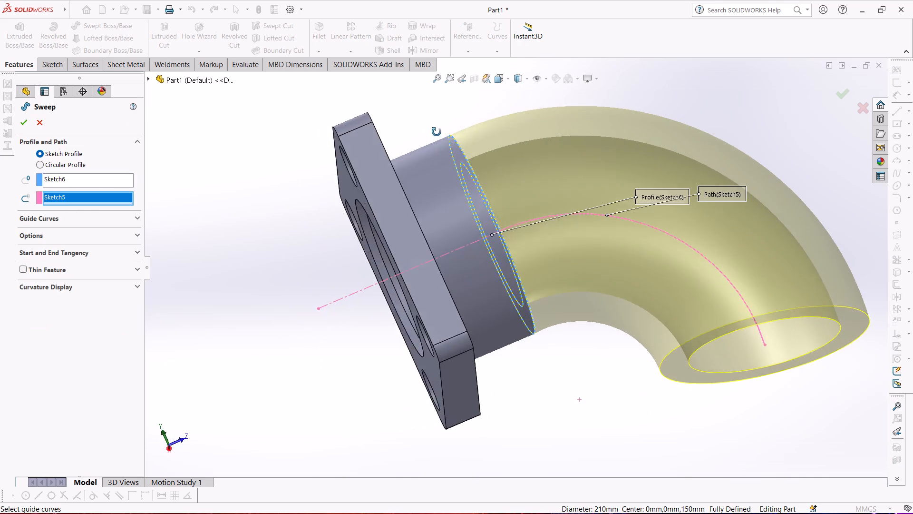
pyautogui.moveTo(437, 132); pyautogui.dragTo(340, 167, button='middle')
pyautogui.scroll(3, 340, 168)
pyautogui.moveTo(352, 171); pyautogui.dragTo(431, 73, button='middle')
pyautogui.moveTo(379, 202); pyautogui.dragTo(356, 158, button='middle')
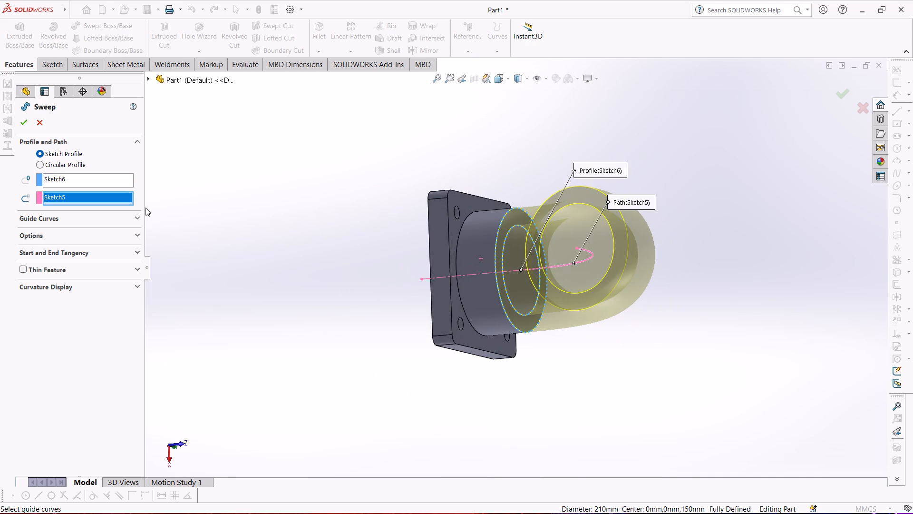
pyautogui.click(28, 123)
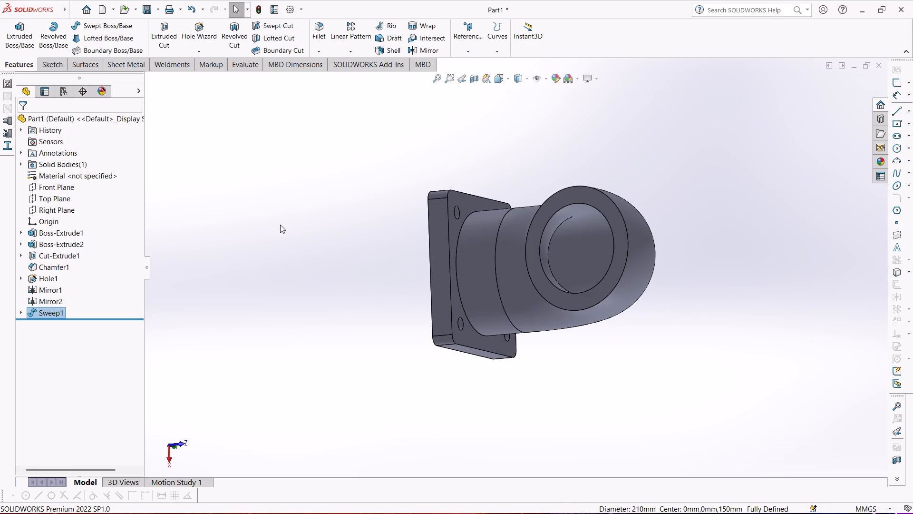
# Examine the swept pipe bend from all sides, including its open end, the flange and the bore.
pyautogui.moveTo(280, 224); pyautogui.dragTo(209, 350, button='middle')
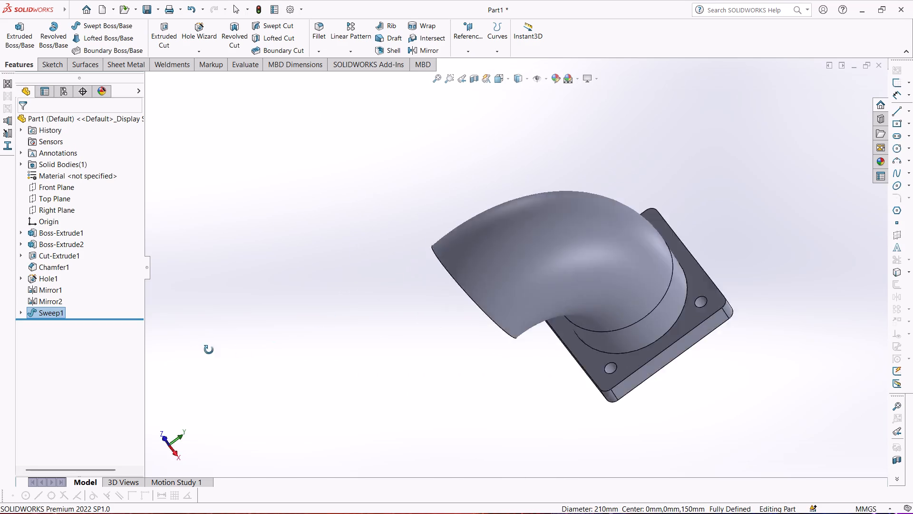
pyautogui.moveTo(209, 350); pyautogui.dragTo(133, 301, button='middle')
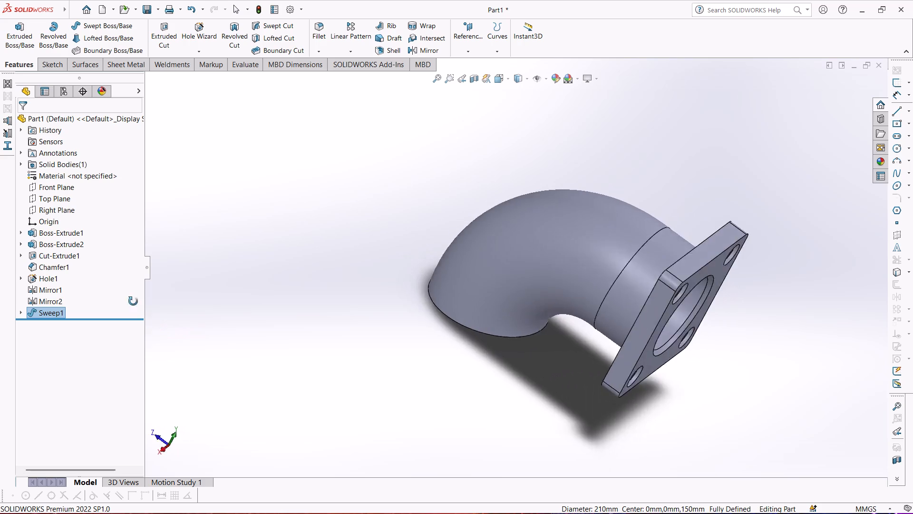
pyautogui.moveTo(133, 301); pyautogui.dragTo(281, 322, button='middle')
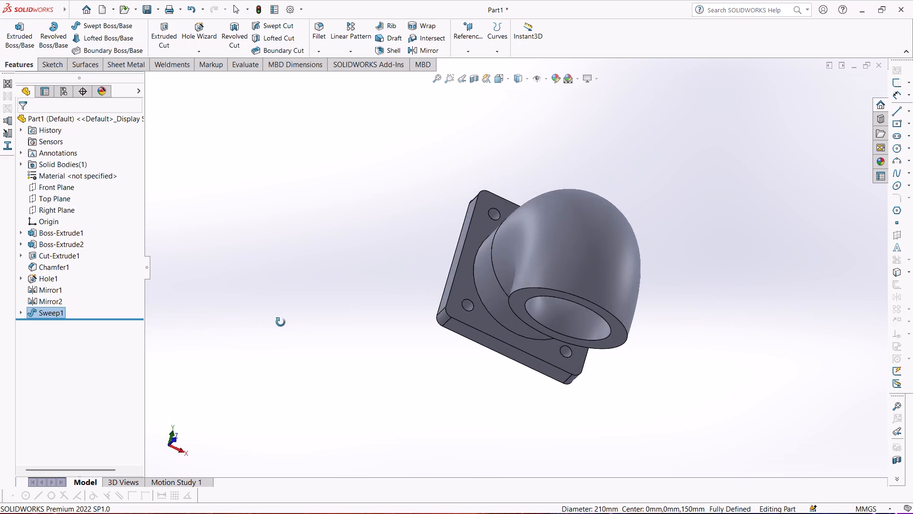
pyautogui.moveTo(281, 322); pyautogui.dragTo(223, 124, button='middle')
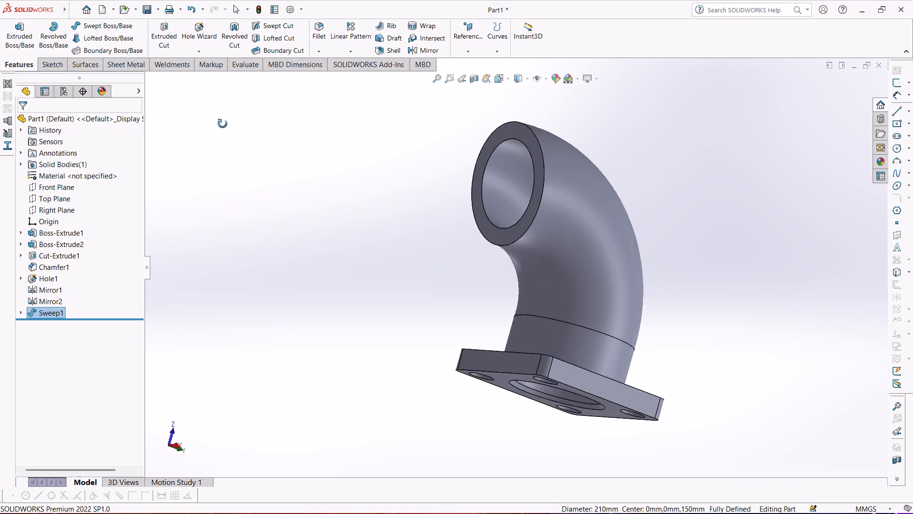
pyautogui.moveTo(223, 124); pyautogui.dragTo(277, 168, button='middle')
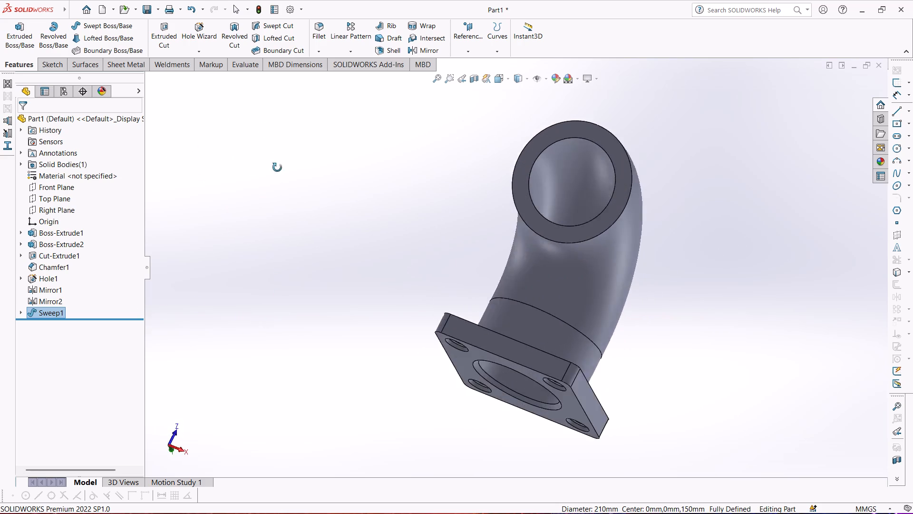
pyautogui.moveTo(277, 168); pyautogui.dragTo(401, 286, button='middle')
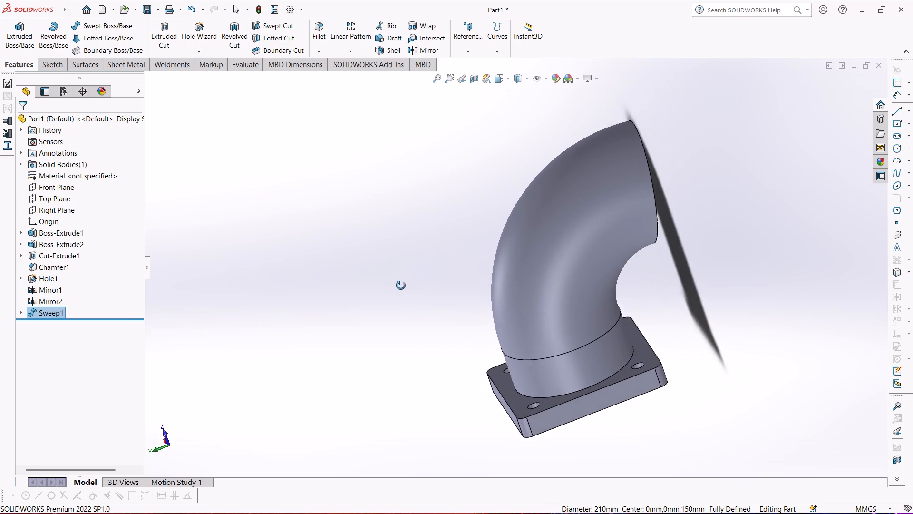
pyautogui.moveTo(401, 286); pyautogui.dragTo(398, 289, button='middle')
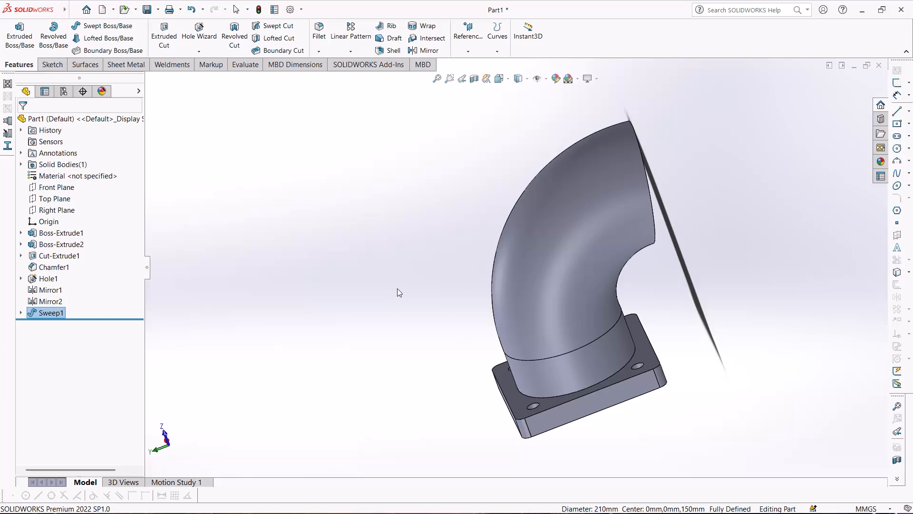
pyautogui.moveTo(443, 307); pyautogui.dragTo(427, 313, button='middle')
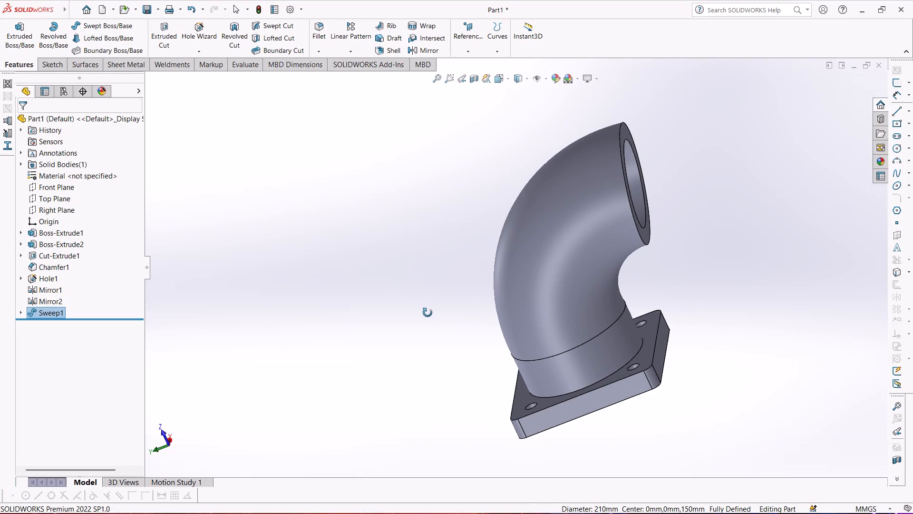
pyautogui.moveTo(427, 313); pyautogui.dragTo(431, 310, button='middle')
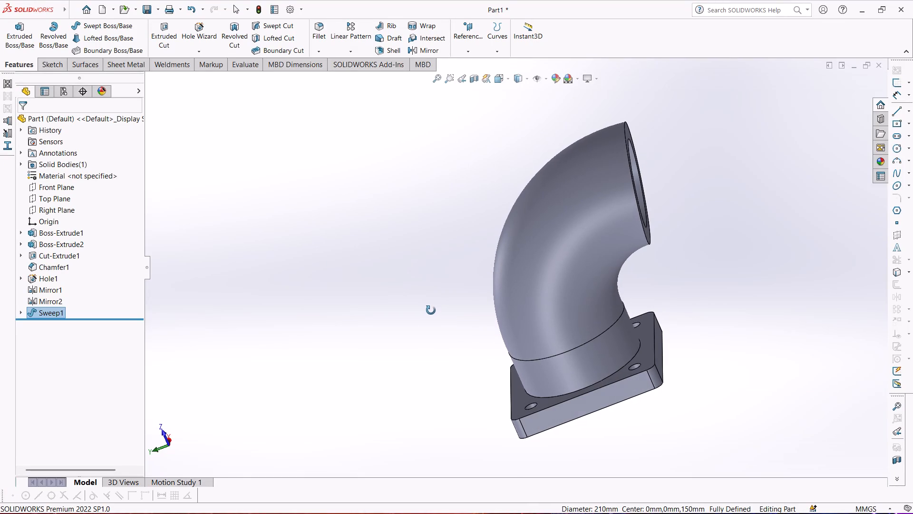
pyautogui.moveTo(431, 310); pyautogui.dragTo(333, 110, button='middle')
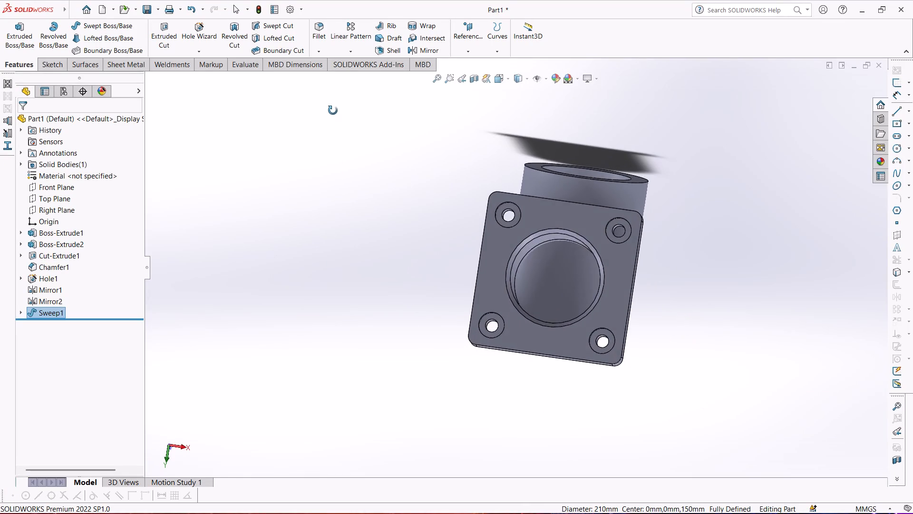
pyautogui.moveTo(333, 110); pyautogui.dragTo(297, 405, button='middle')
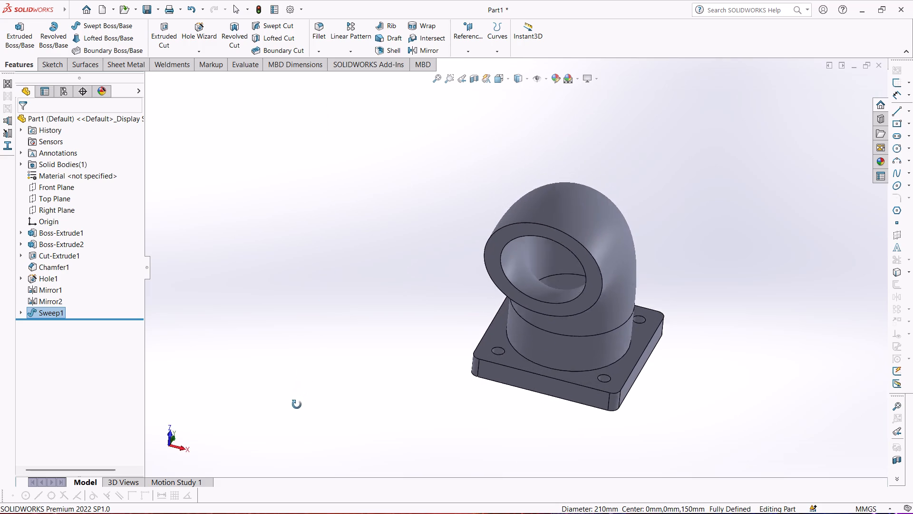
pyautogui.moveTo(297, 405); pyautogui.dragTo(289, 422, button='middle')
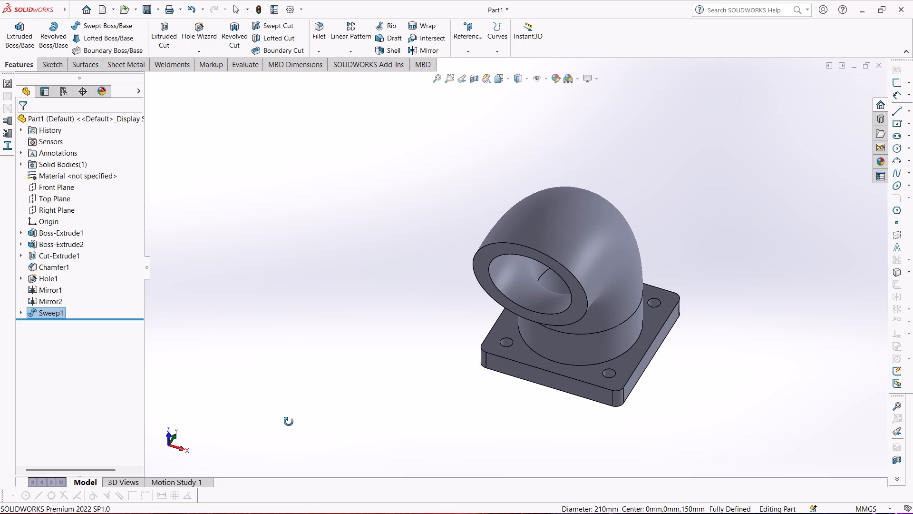
pyautogui.moveTo(289, 422); pyautogui.dragTo(281, 379, button='middle')
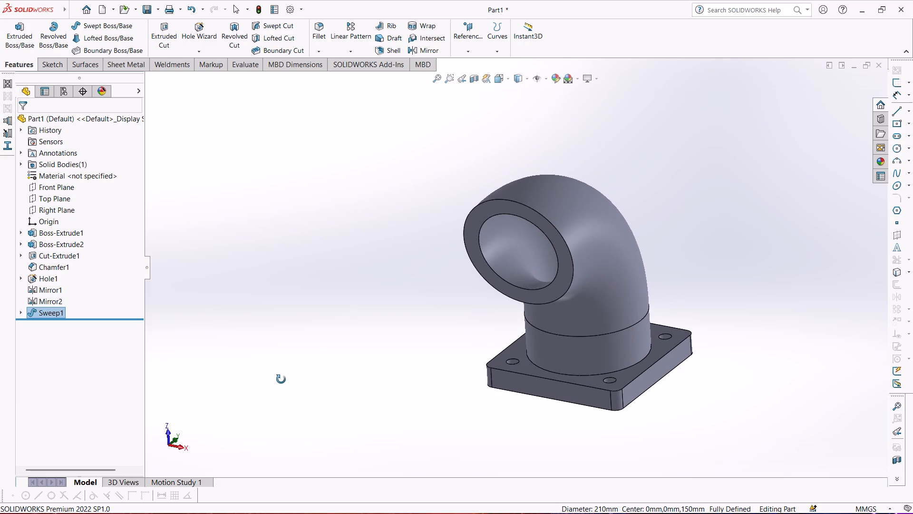
pyautogui.moveTo(281, 379); pyautogui.dragTo(281, 379, button='middle')
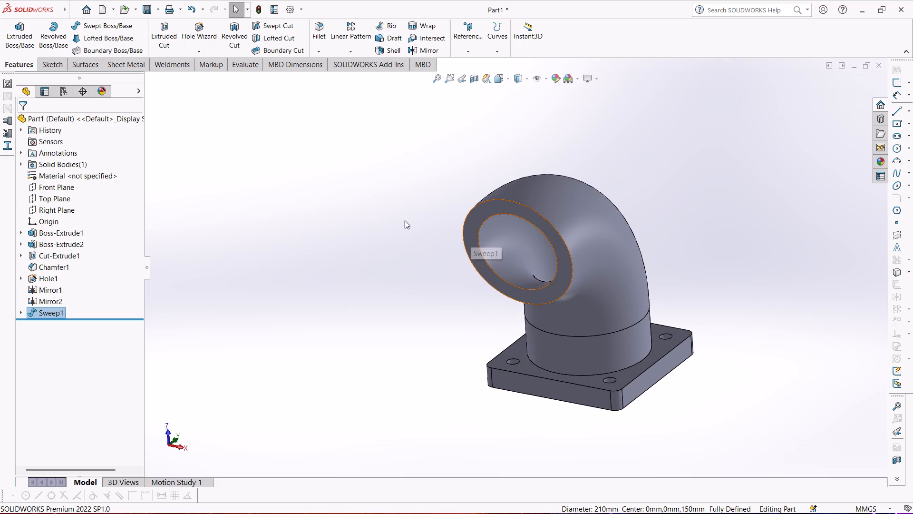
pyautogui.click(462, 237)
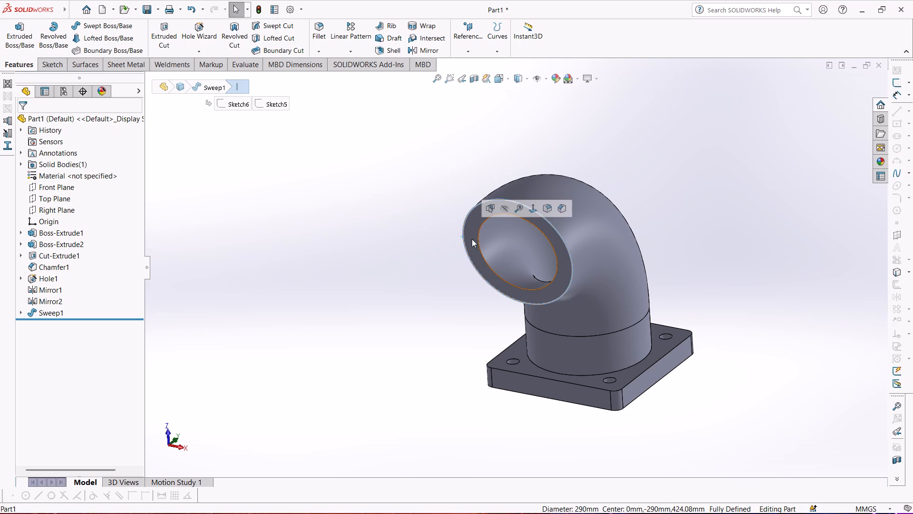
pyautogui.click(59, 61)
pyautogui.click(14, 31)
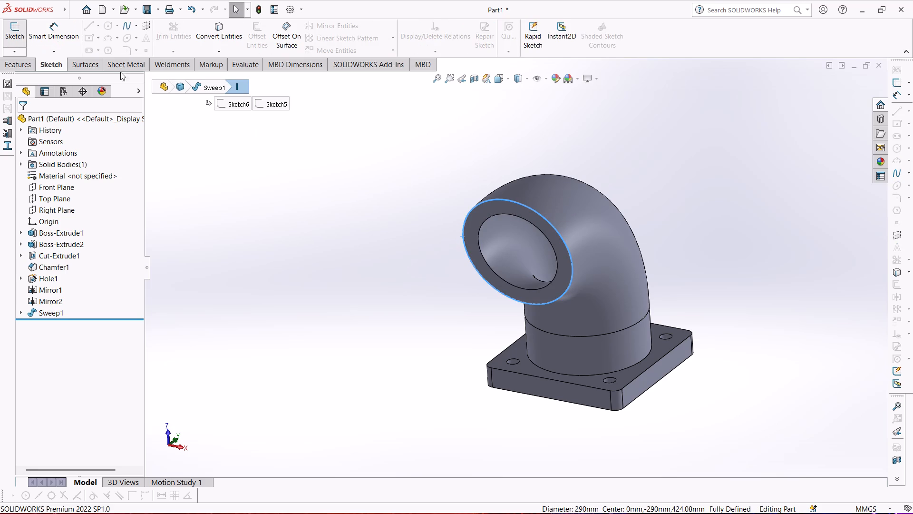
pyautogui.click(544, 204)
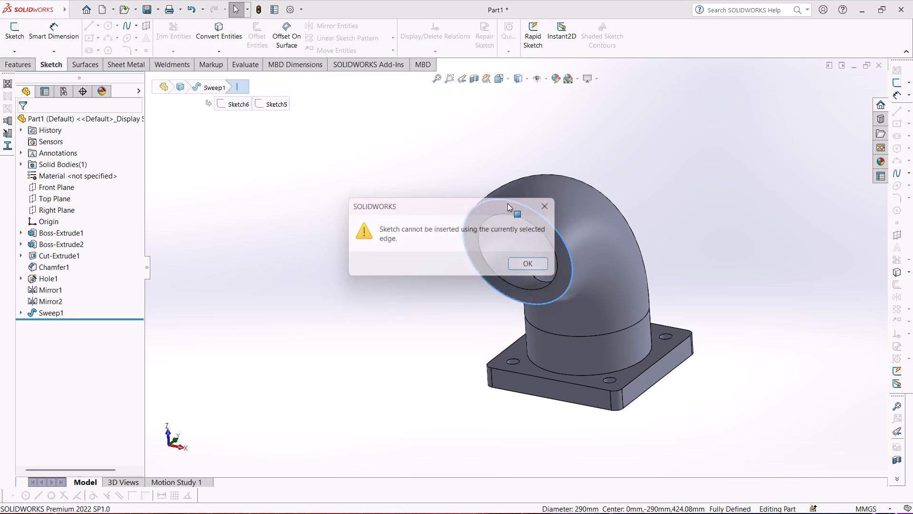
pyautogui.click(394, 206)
# Start a new sketch on the annular face at the open end of the swept bend.
pyautogui.click(18, 31)
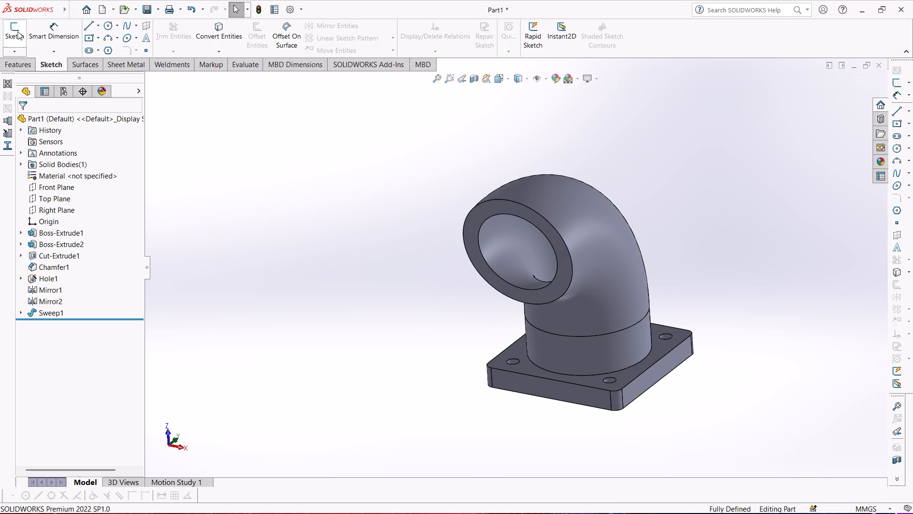
pyautogui.click(471, 218)
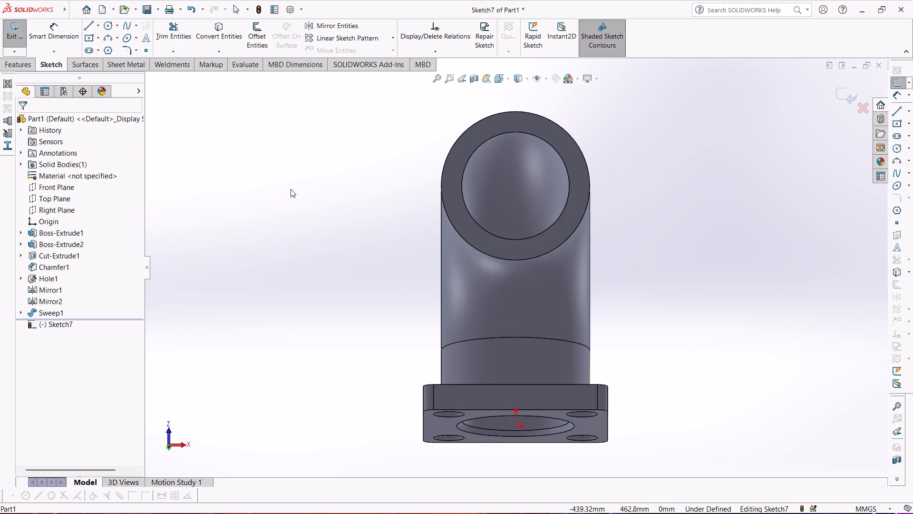
pyautogui.click(290, 189)
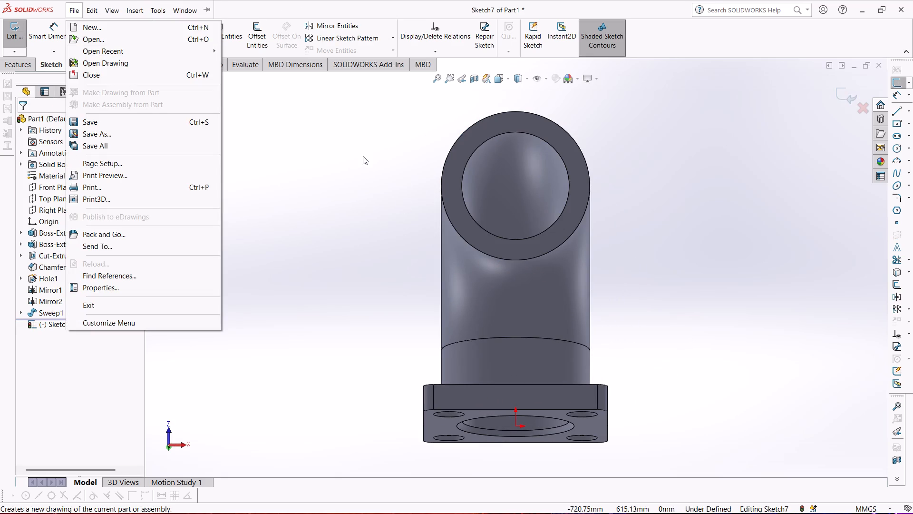
pyautogui.click(353, 154)
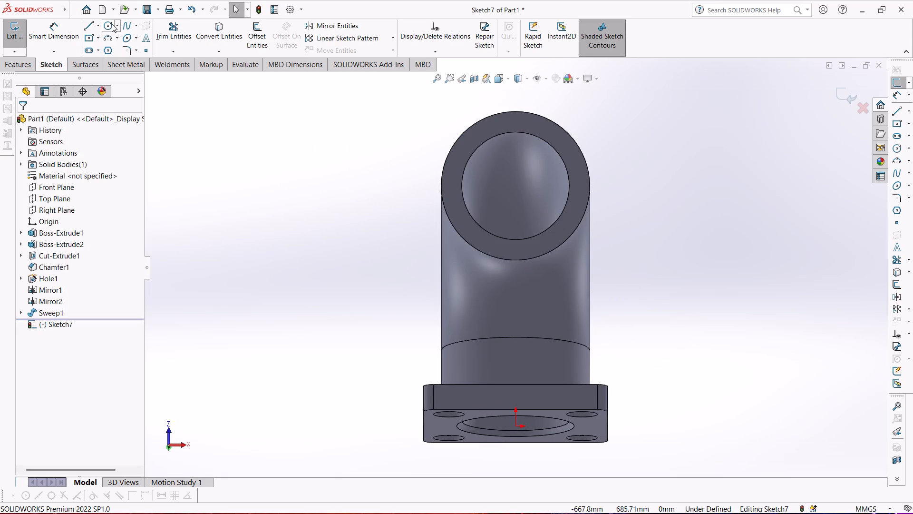
# Sketch a circle of 145 mm radius on the pipe's outer edge, centred on the opening, and dimension its diameter.
pyautogui.click(109, 24)
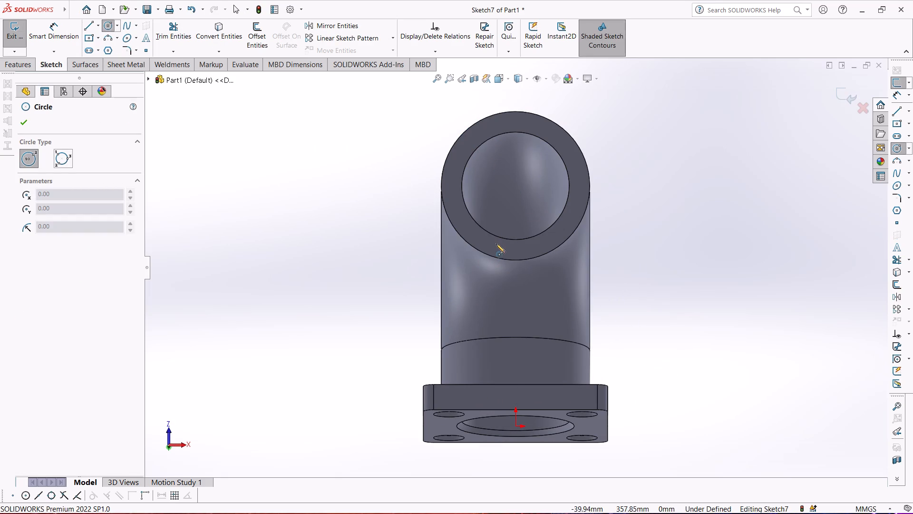
pyautogui.click(515, 186)
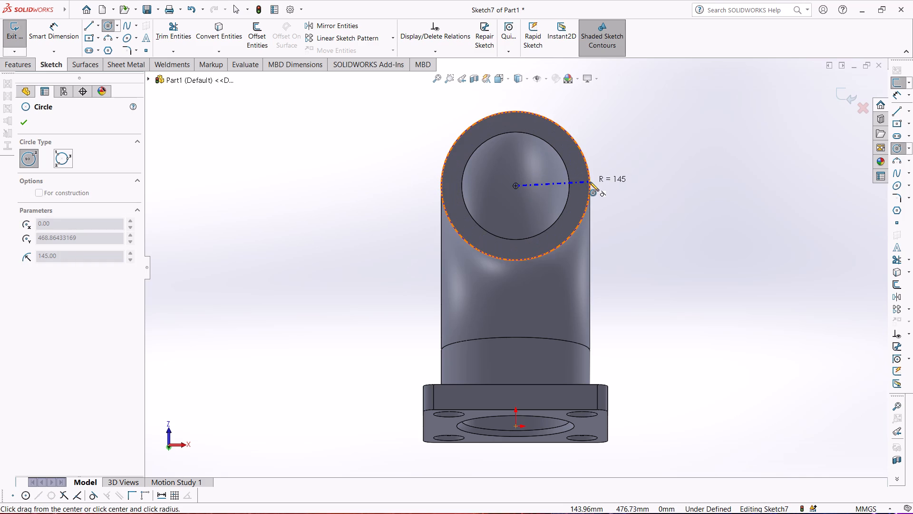
pyautogui.click(590, 182)
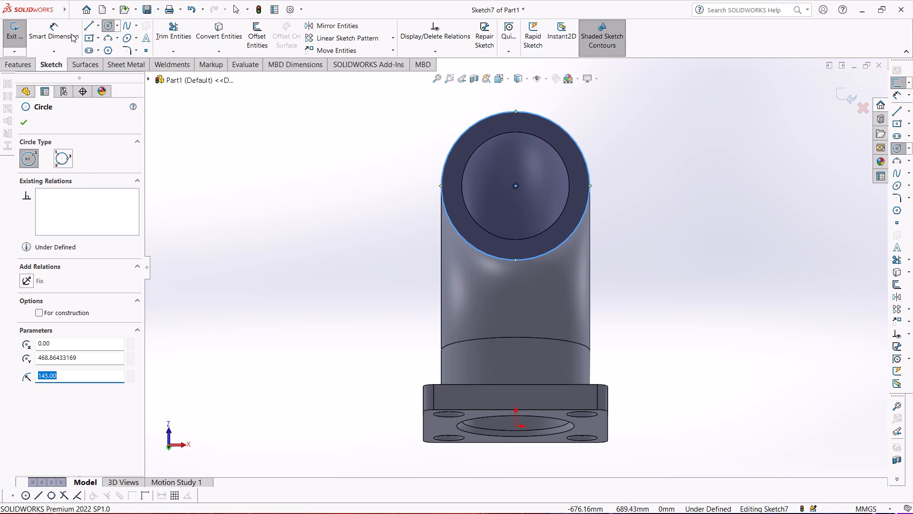
pyautogui.click(58, 33)
pyautogui.click(473, 124)
pyautogui.click(374, 136)
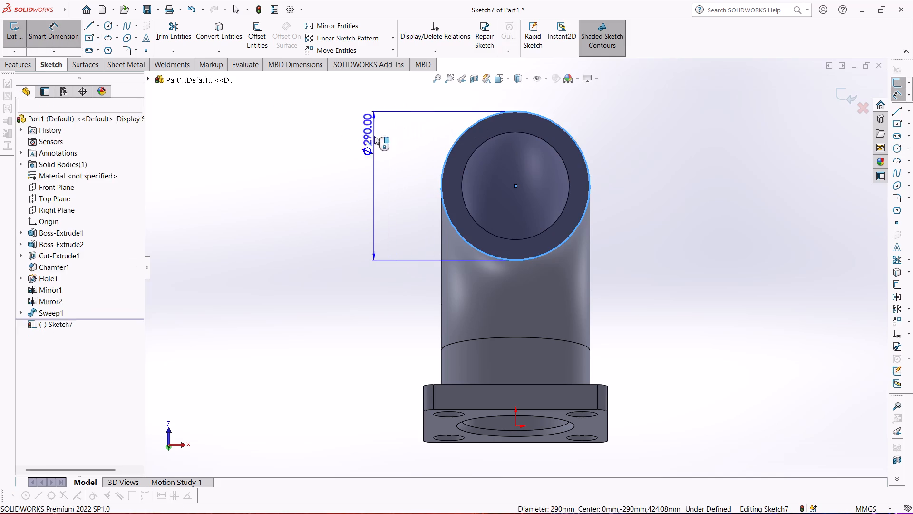
pyautogui.click(333, 116)
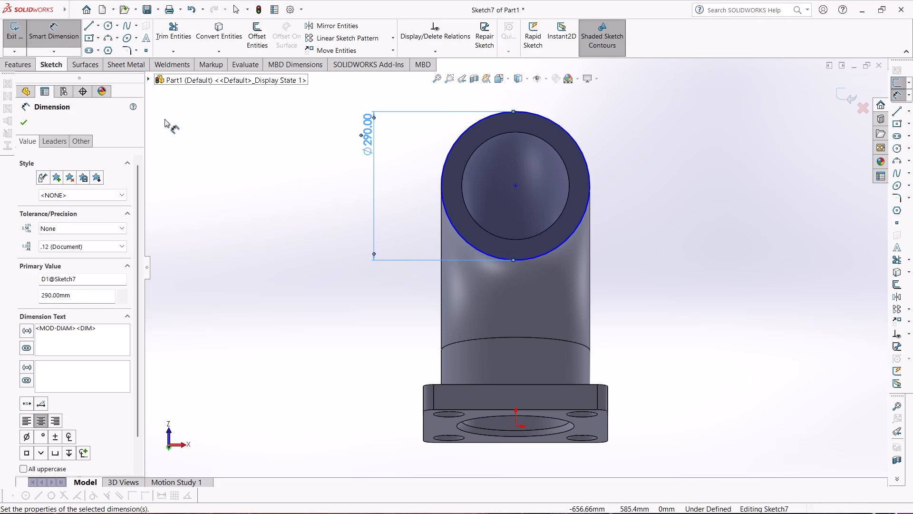
# Dimension the vertical distance between the circle's centre and the origin.
pyautogui.click(516, 187)
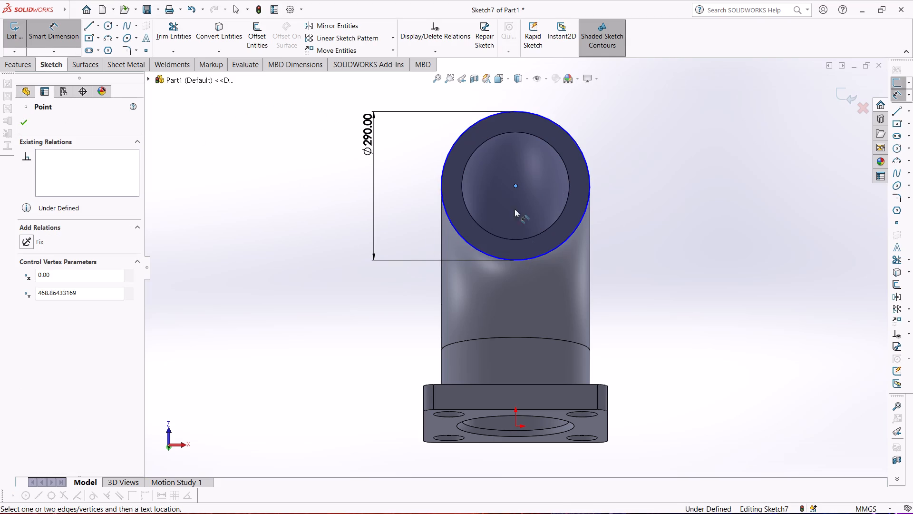
pyautogui.click(515, 427)
pyautogui.click(353, 337)
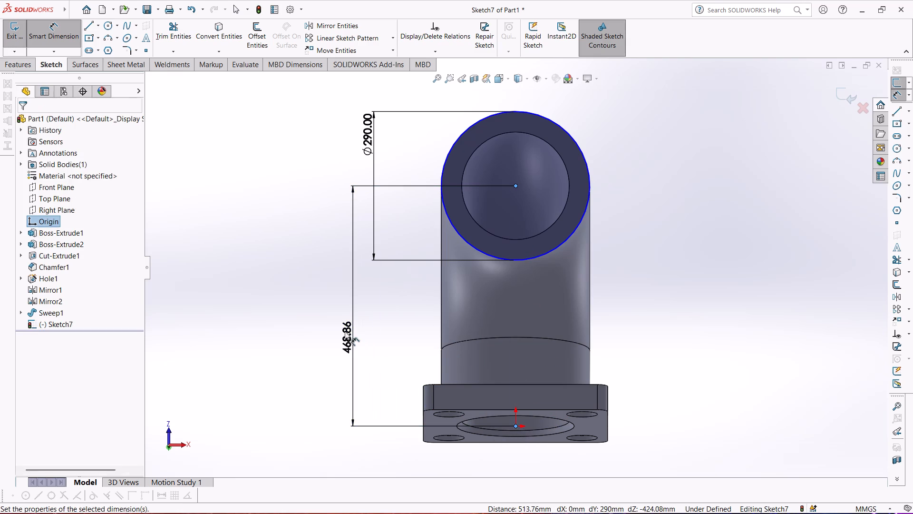
pyautogui.click(315, 321)
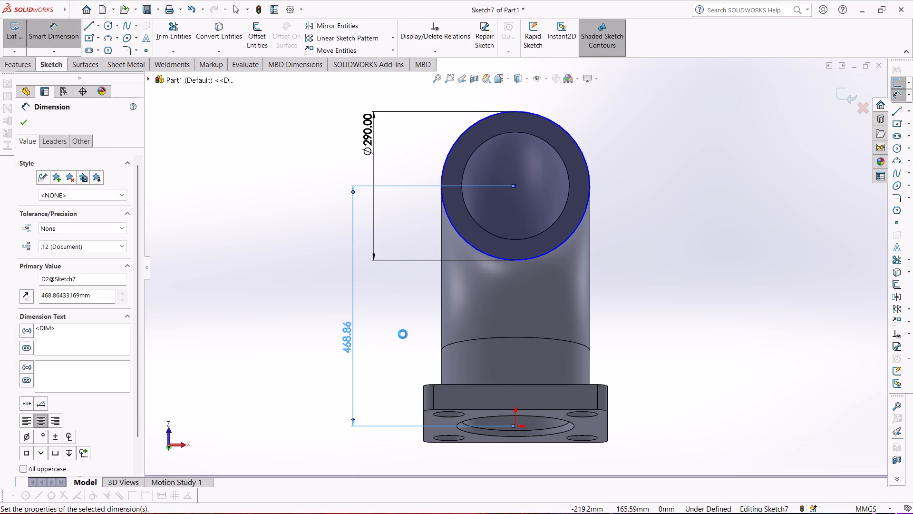
pyautogui.press('Escape')
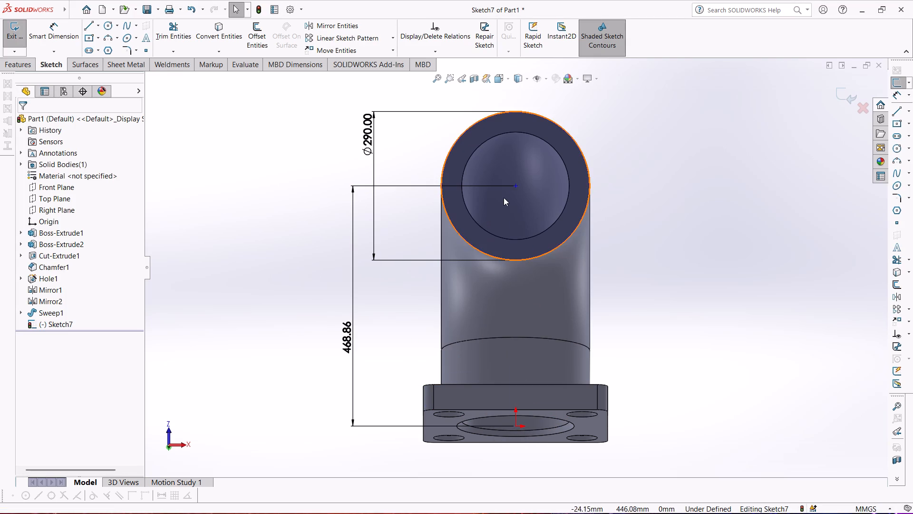
# Add a Vertical relation between the circle's centre and the origin.
pyautogui.click(515, 187)
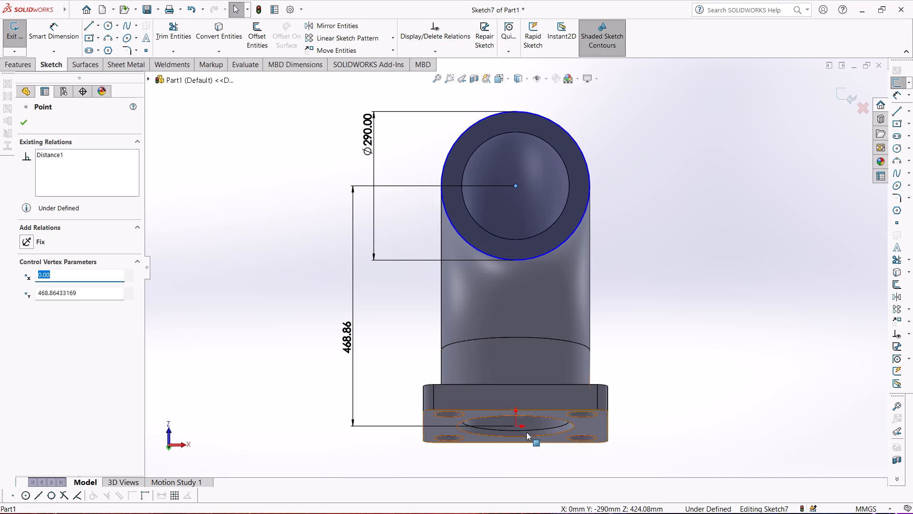
pyautogui.keyDown('ctrl'); pyautogui.click(514, 425); pyautogui.keyUp('ctrl')
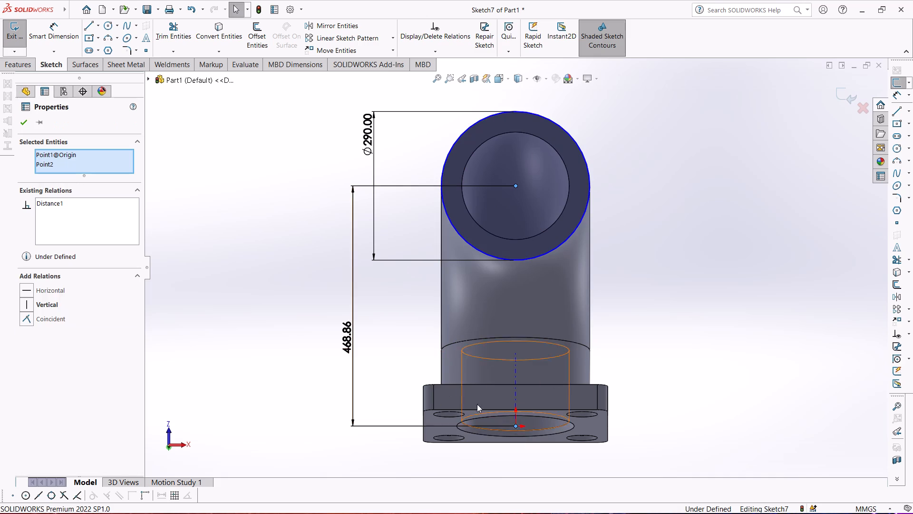
pyautogui.click(51, 304)
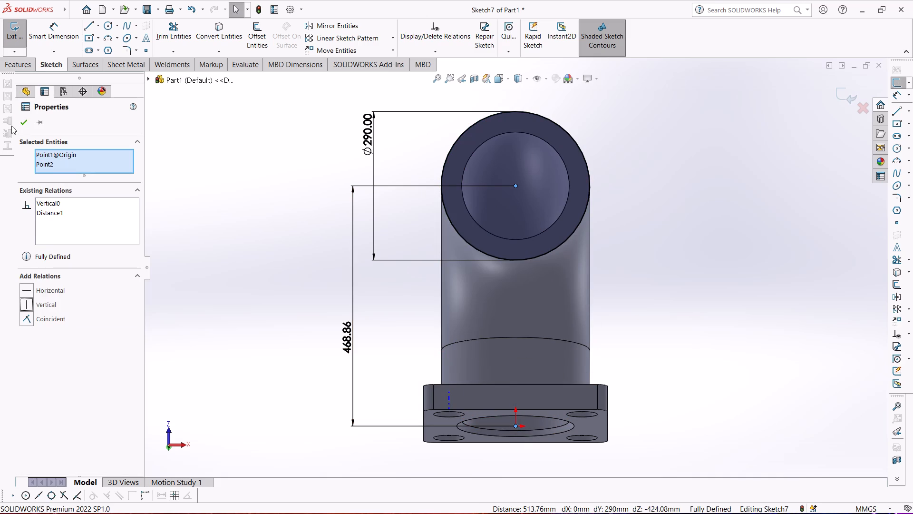
pyautogui.click(19, 123)
pyautogui.click(228, 184)
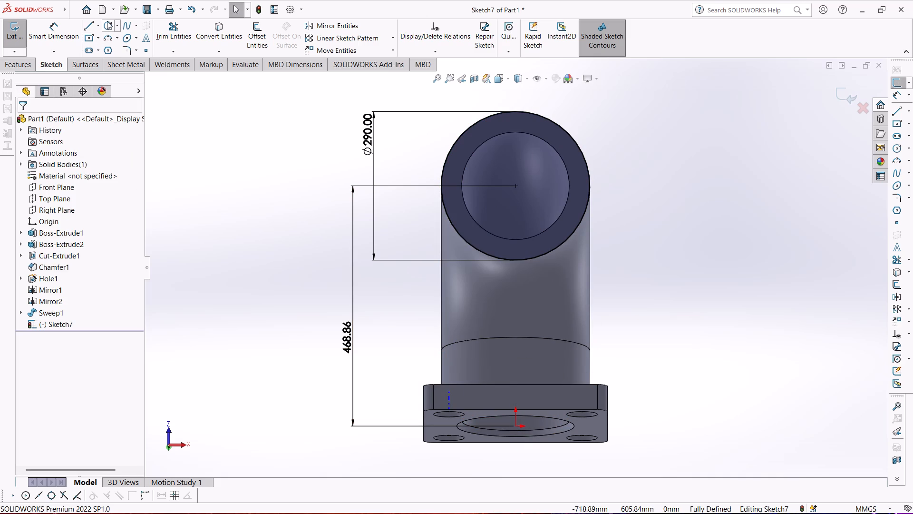
# Sketch a concentric circle of 105 mm radius on the bore edge, dimension its diameter, and exit the sketch.
pyautogui.click(107, 22)
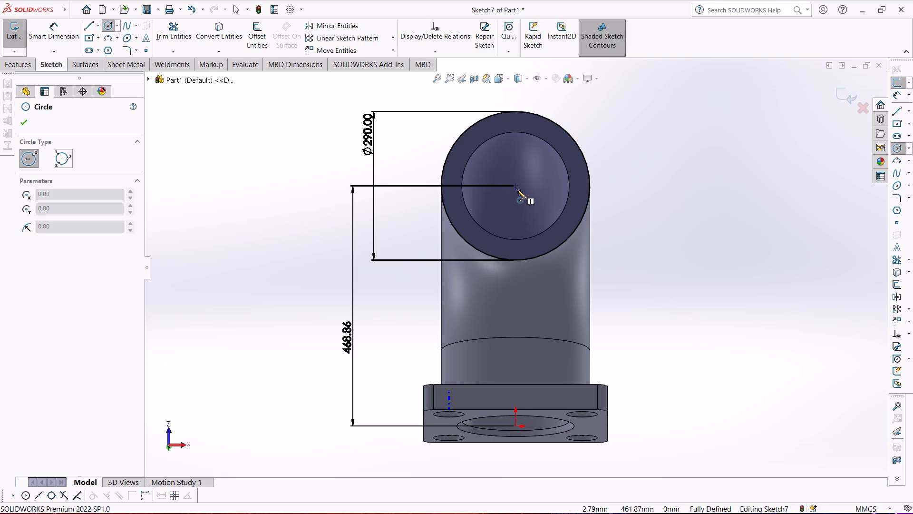
pyautogui.click(515, 188)
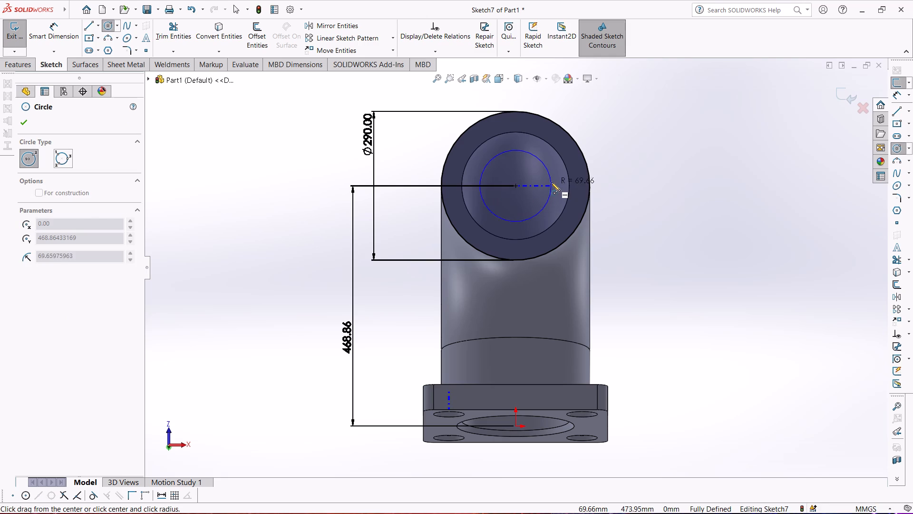
pyautogui.click(565, 168)
pyautogui.click(57, 37)
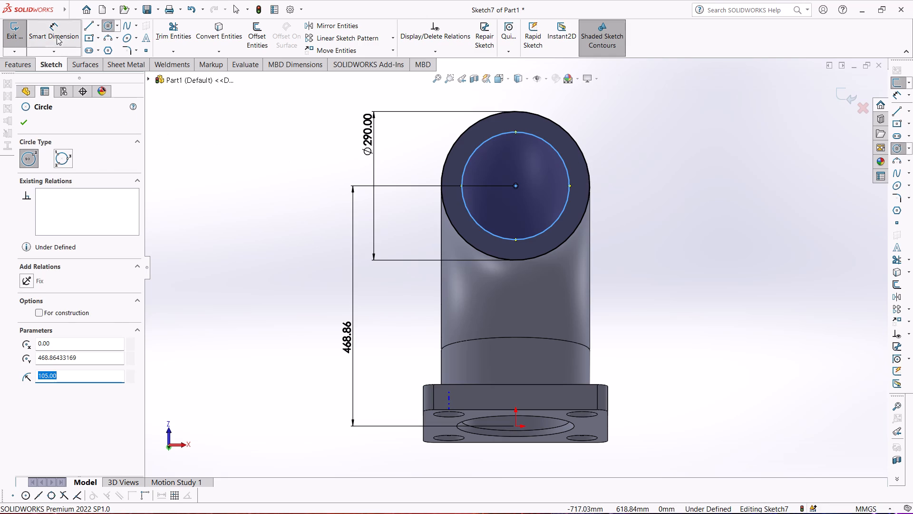
pyautogui.click(488, 141)
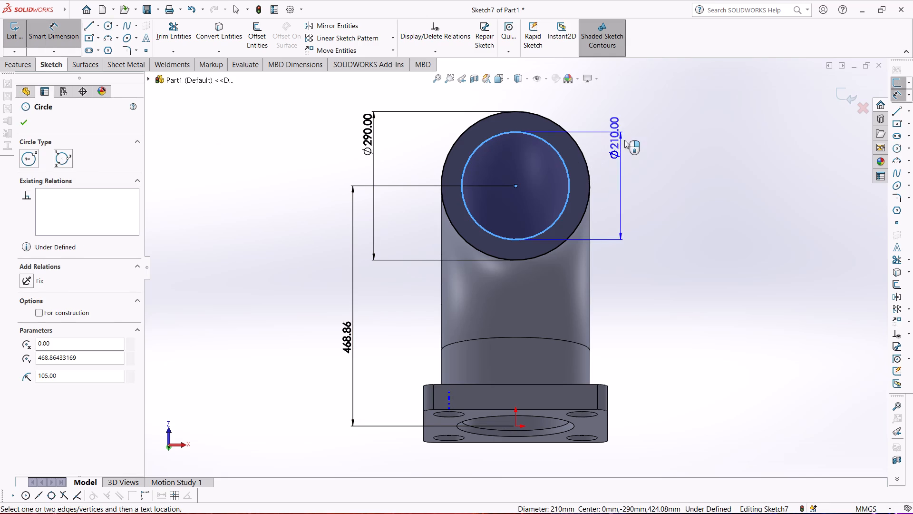
pyautogui.click(627, 140)
pyautogui.click(585, 122)
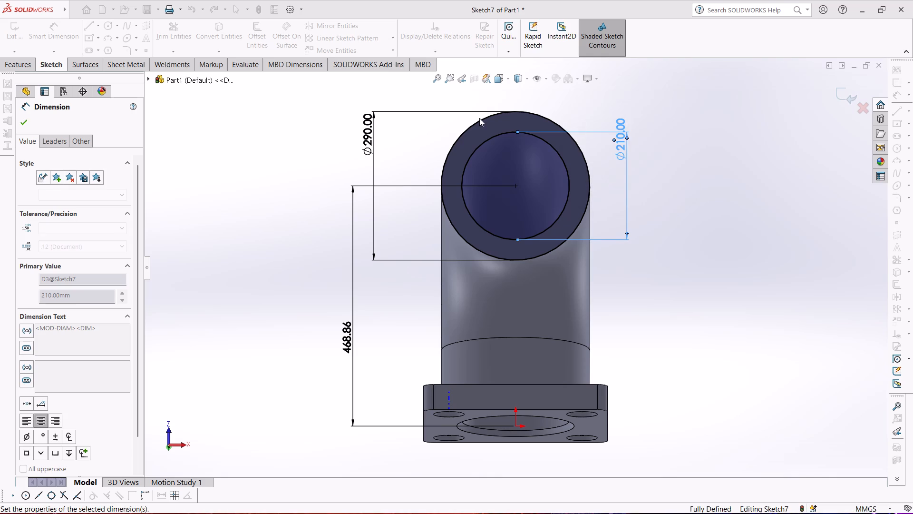
pyautogui.click(18, 34)
# Extrude the ring sketch outward from the bend's open end, Blind, 100 mm, with Merge result on.
pyautogui.click(25, 64)
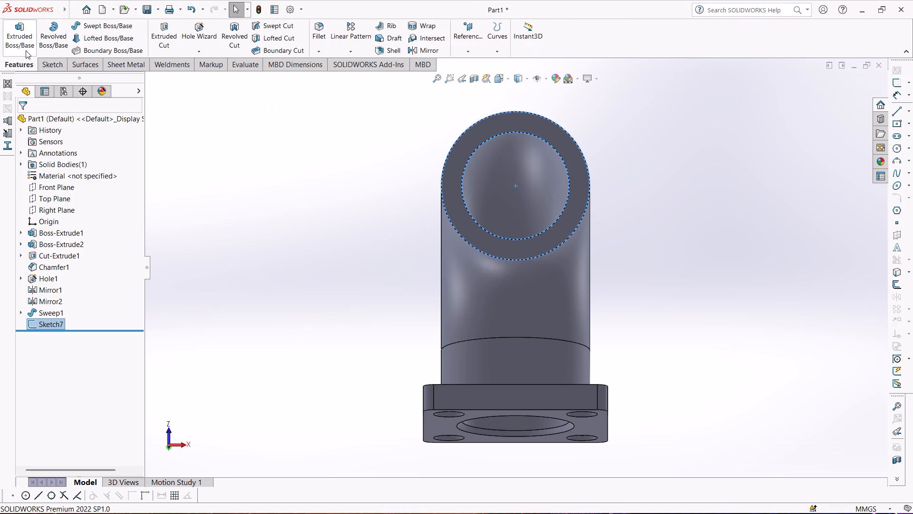
pyautogui.click(23, 33)
pyautogui.moveTo(308, 220); pyautogui.dragTo(421, 188, button='middle')
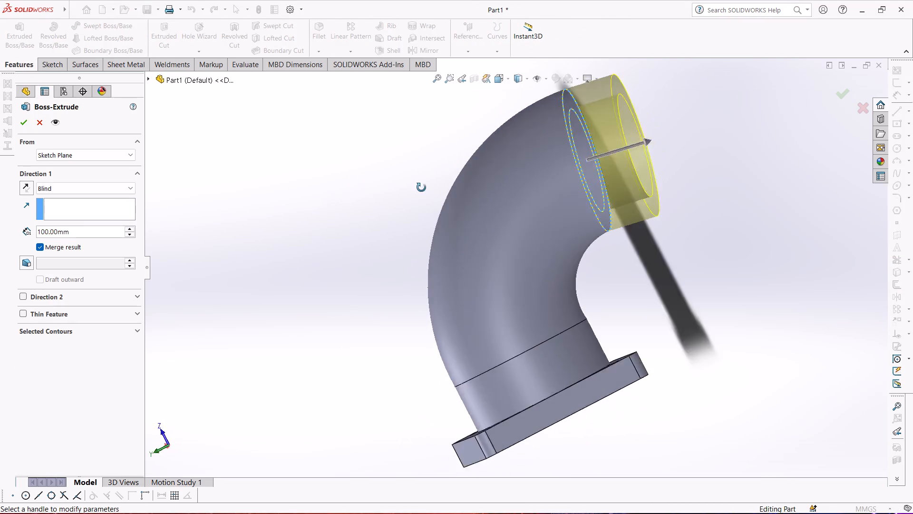
pyautogui.moveTo(421, 188); pyautogui.dragTo(372, 235, button='middle')
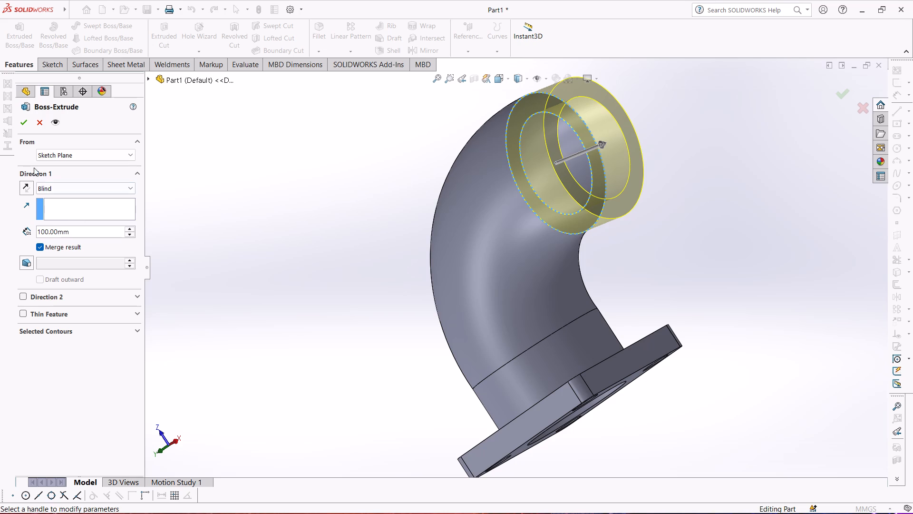
pyautogui.click(127, 235)
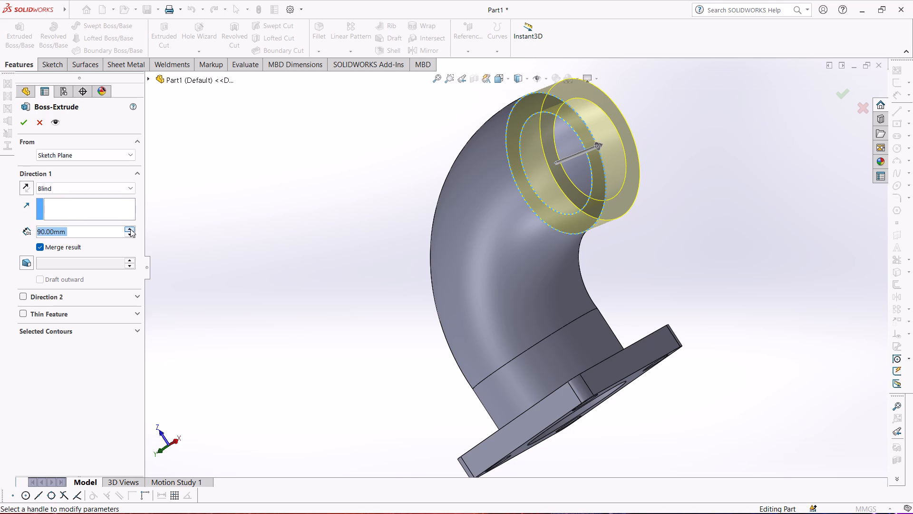
pyautogui.click(134, 227)
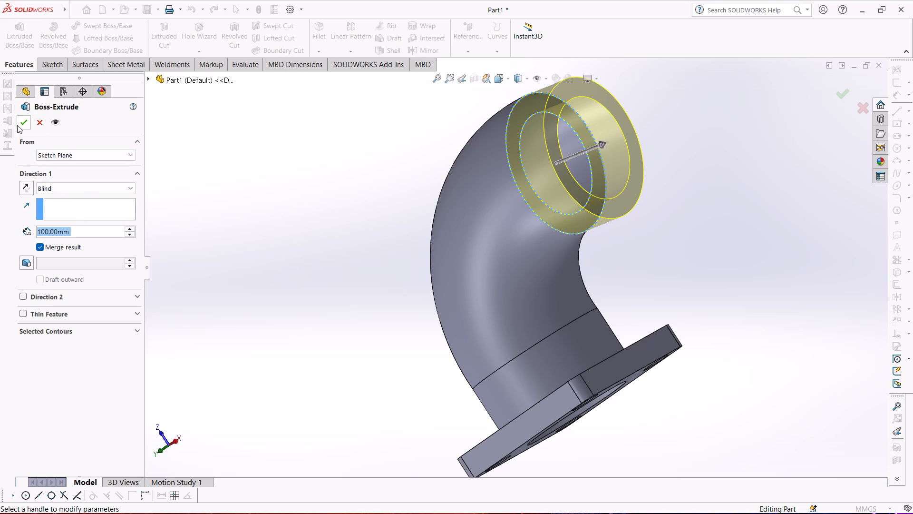
pyautogui.click(22, 121)
# Start a new sketch on the annular end face of the newly extruded straight pipe section.
pyautogui.moveTo(234, 209); pyautogui.dragTo(300, 197, button='middle')
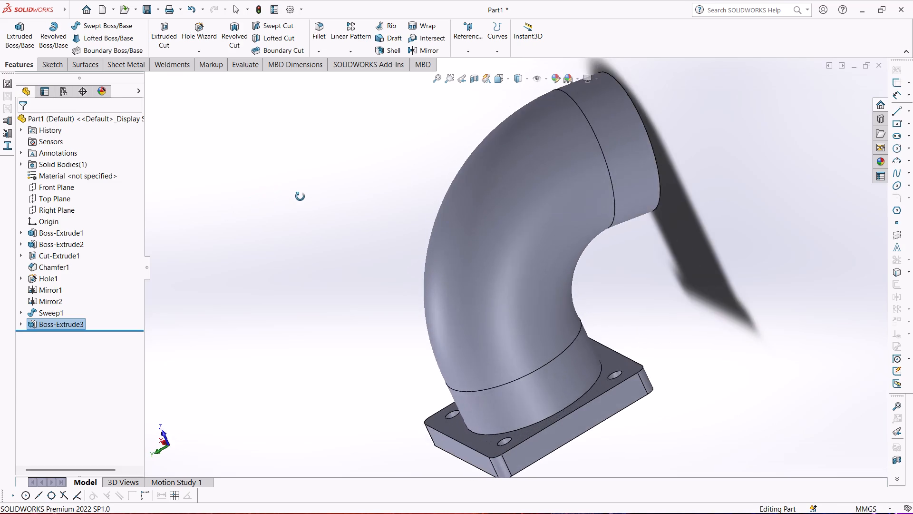
pyautogui.moveTo(300, 197); pyautogui.dragTo(49, 229, button='middle')
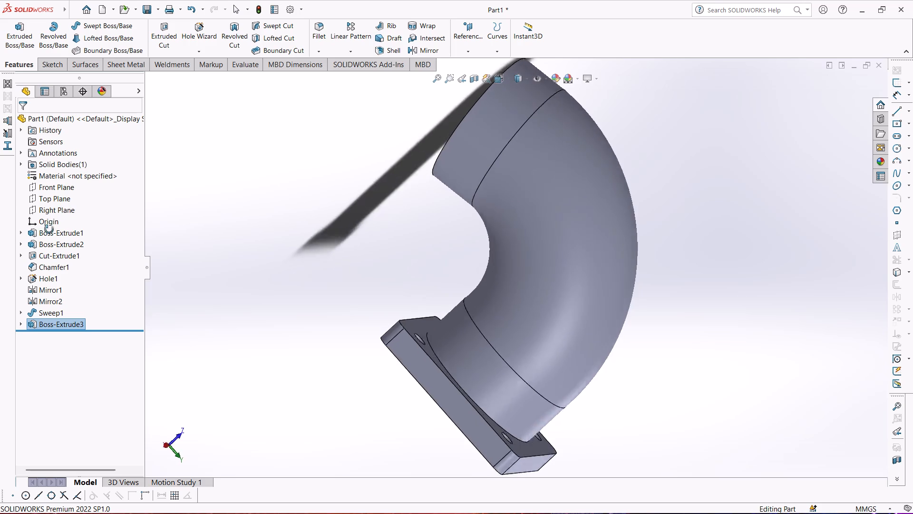
pyautogui.moveTo(49, 229); pyautogui.dragTo(164, 337, button='middle')
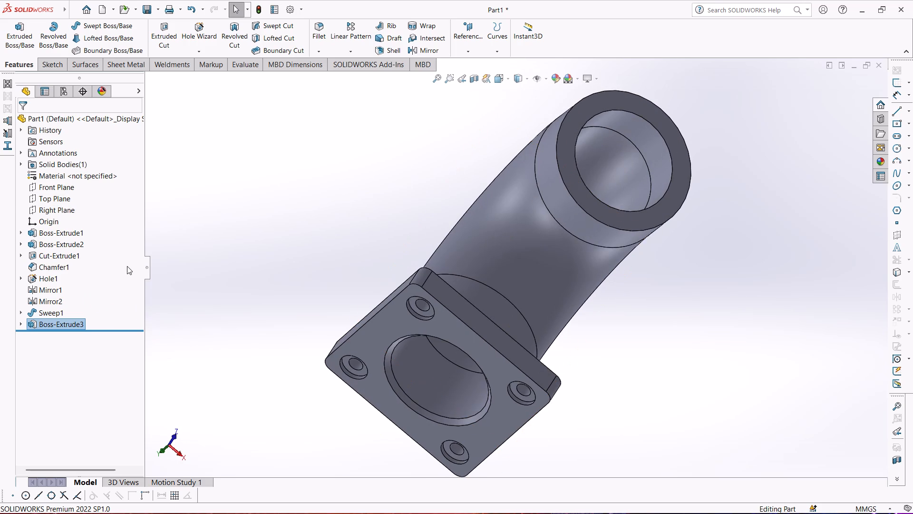
pyautogui.click(49, 65)
pyautogui.click(571, 123)
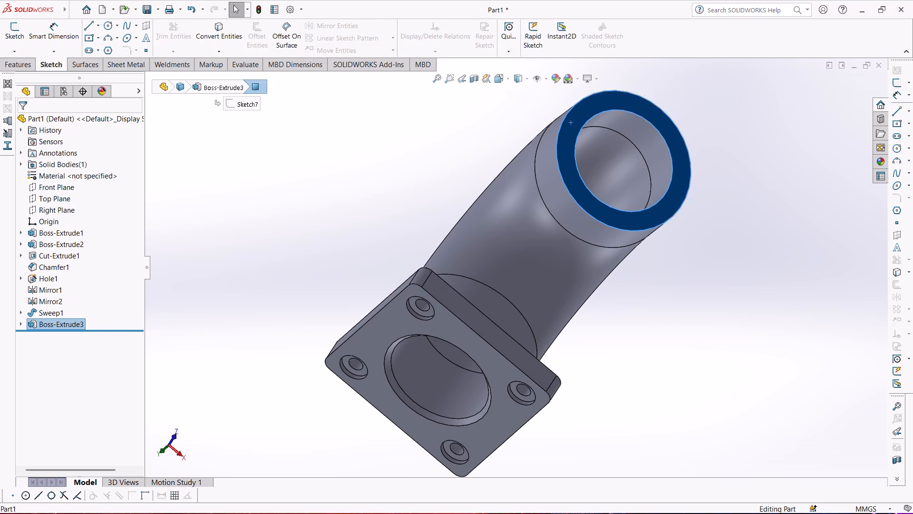
pyautogui.click(25, 38)
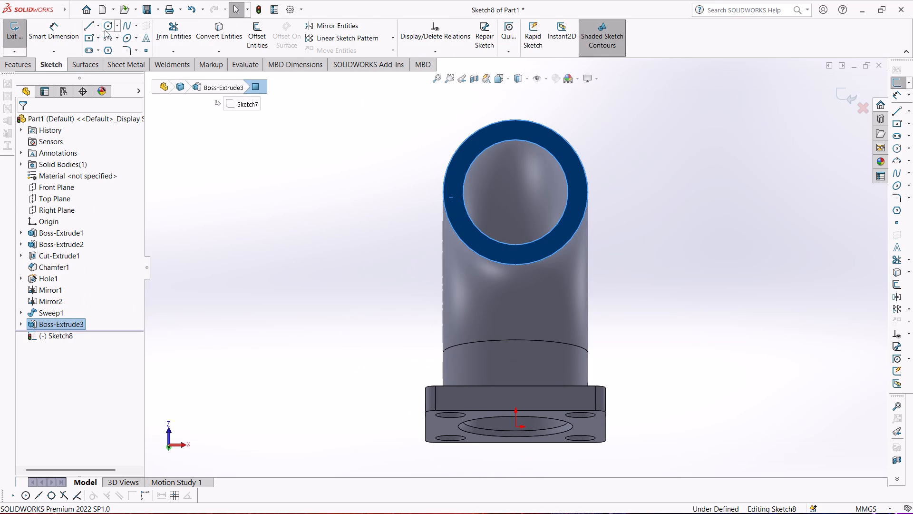
# Sketch a center rectangle about 568 mm wide by 389 mm high, centred on the pipe bore's centre.
pyautogui.click(87, 37)
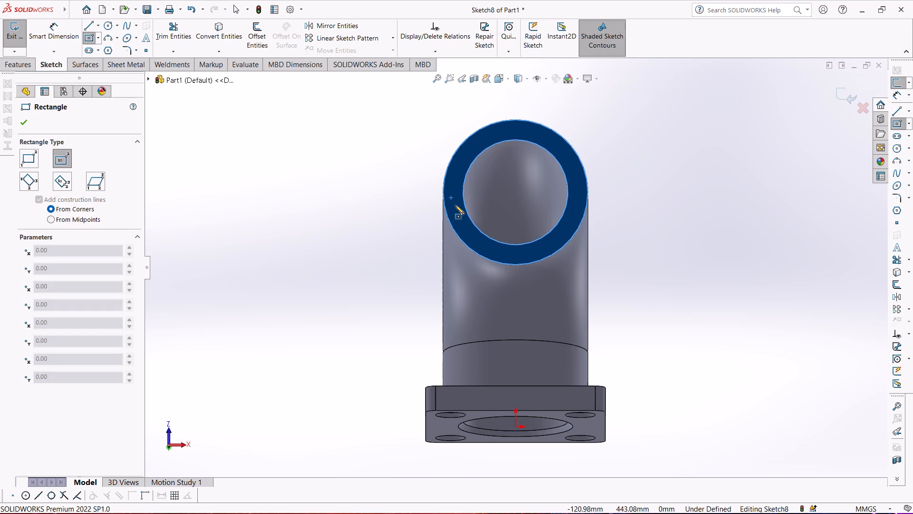
pyautogui.press('Escape')
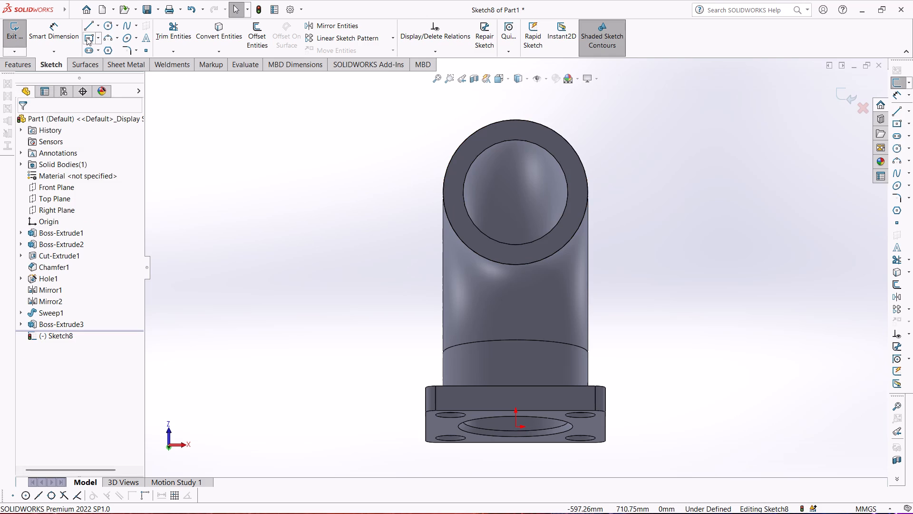
pyautogui.click(87, 37)
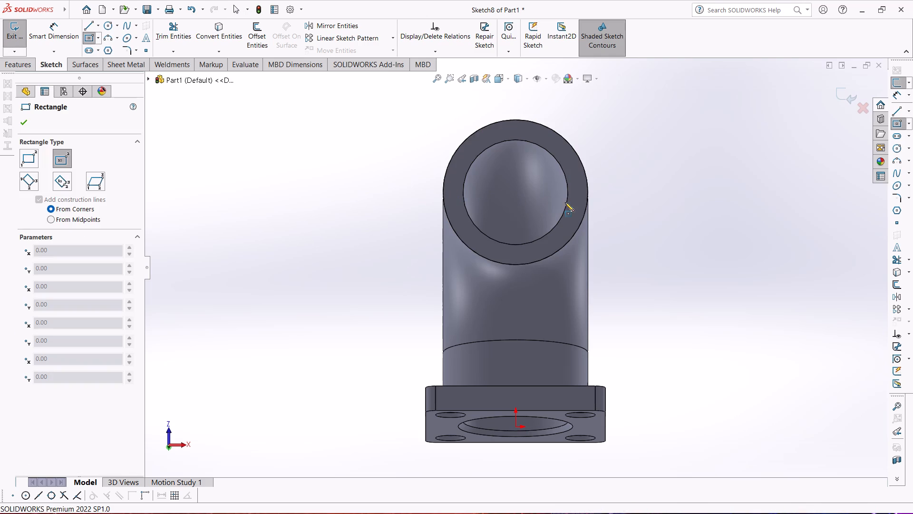
pyautogui.click(515, 193)
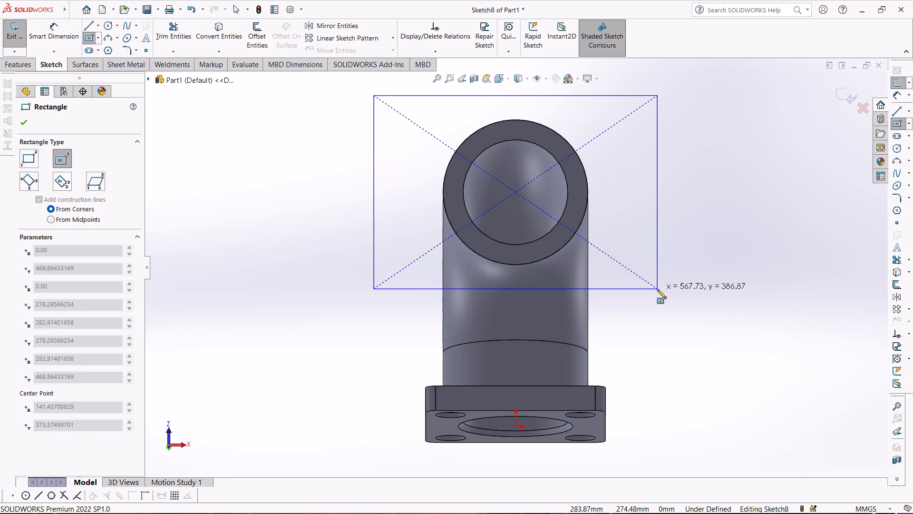
pyautogui.click(657, 289)
# Dimension the rectangle's height and width to 360 mm each.
pyautogui.click(47, 34)
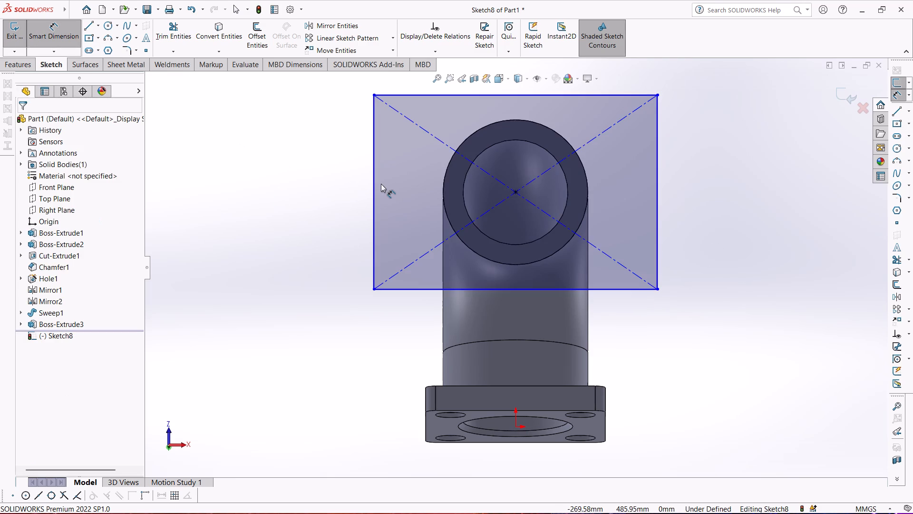
pyautogui.click(375, 173)
pyautogui.click(320, 168)
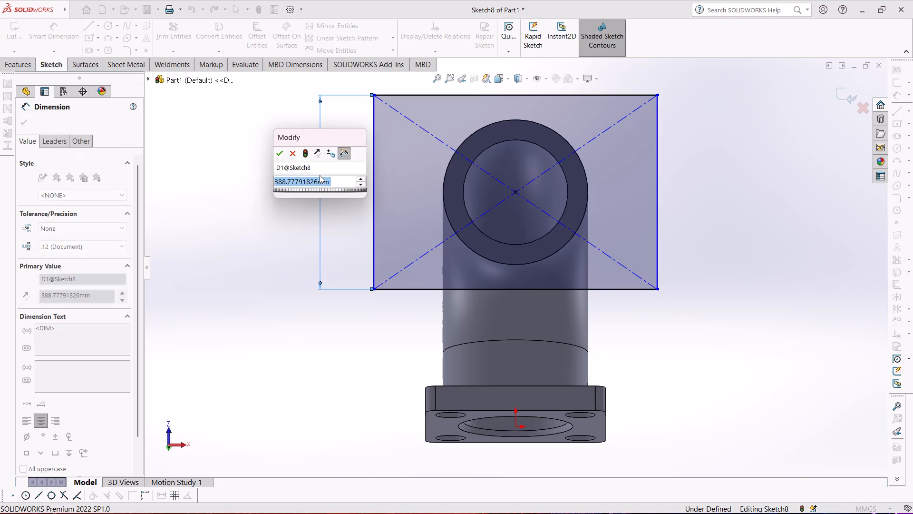
pyautogui.write('360')
pyautogui.press('Return')
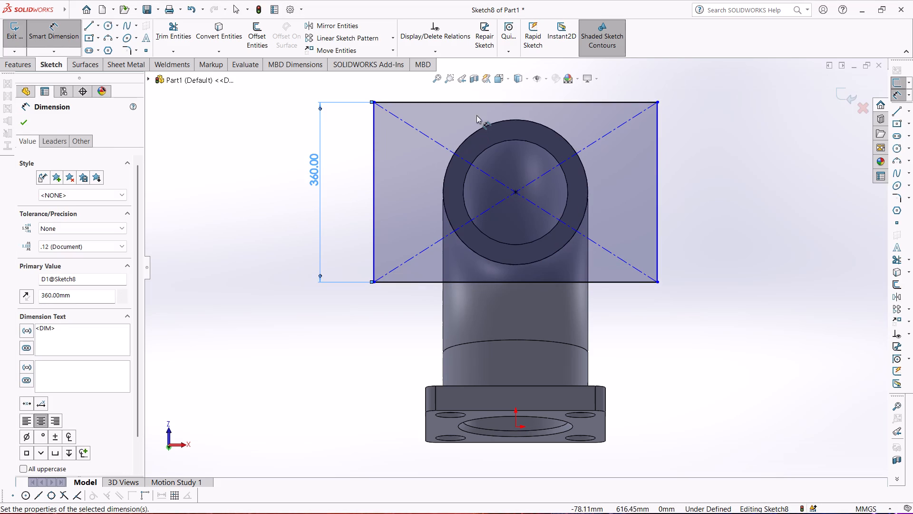
pyautogui.click(476, 102)
pyautogui.click(480, 94)
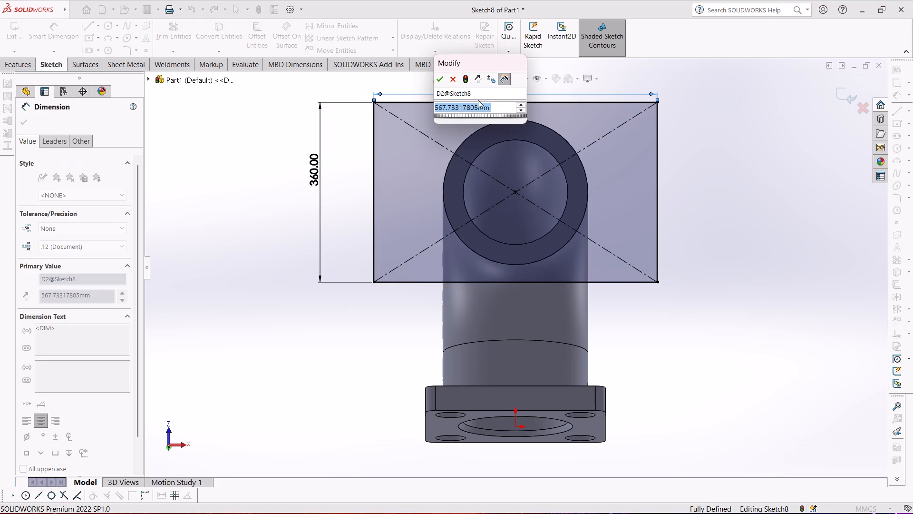
pyautogui.write('360')
pyautogui.press('Return')
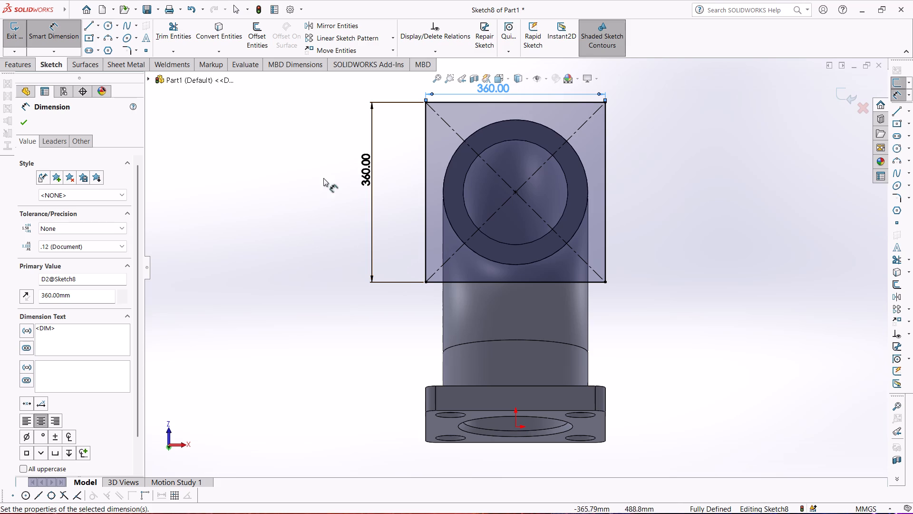
# Apply 20 mm sketch fillets to all four corners of the 360 mm square.
pyautogui.click(133, 48)
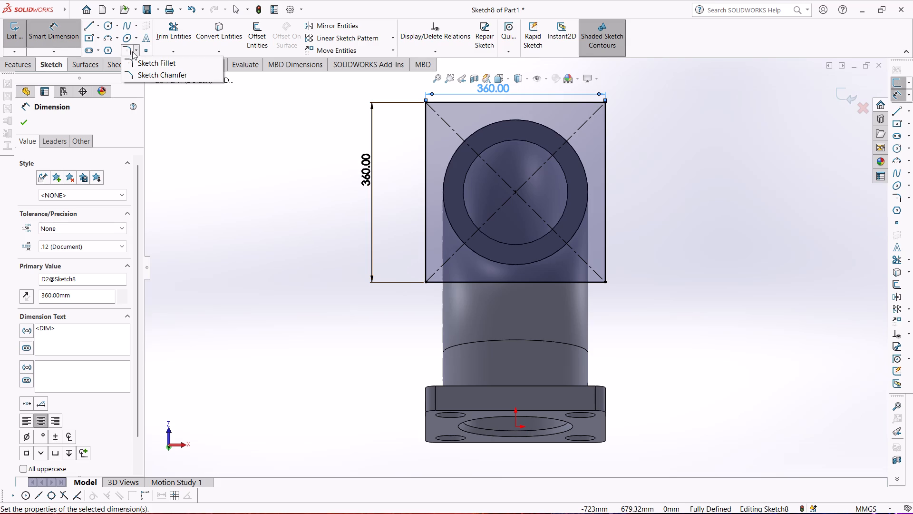
pyautogui.click(127, 52)
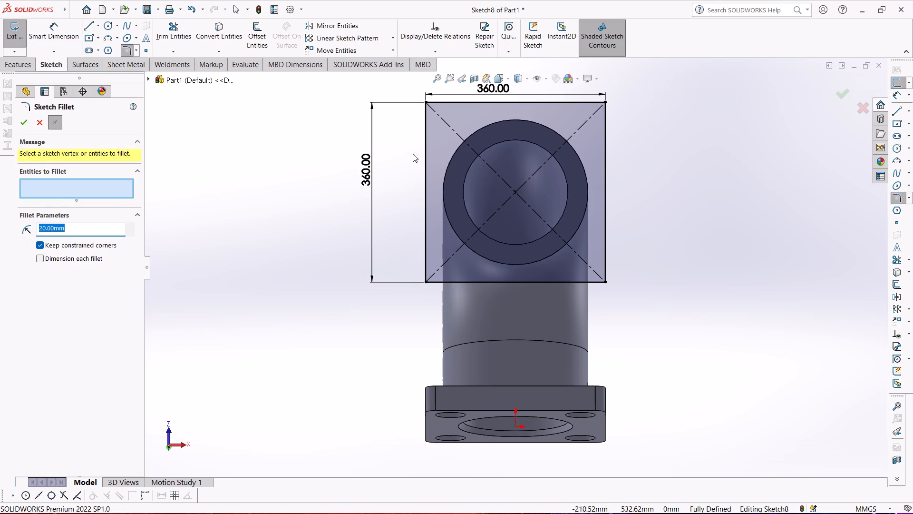
pyautogui.click(426, 104)
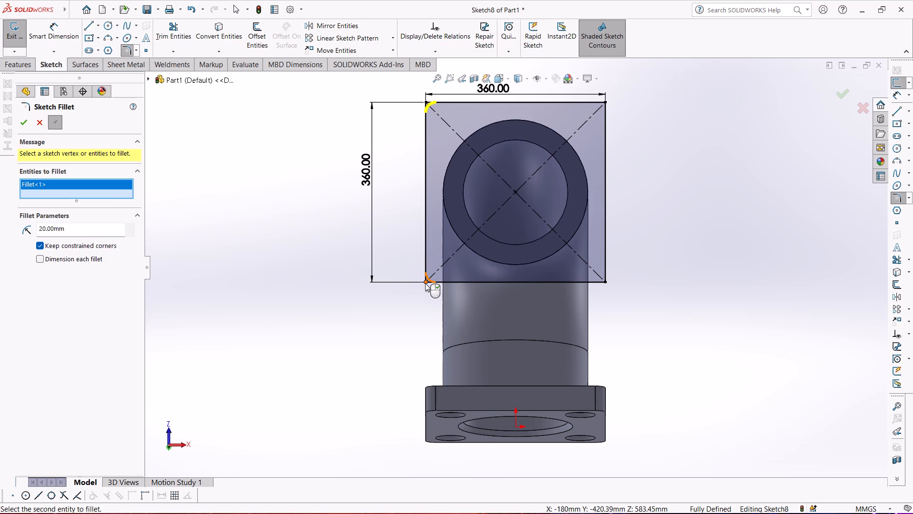
pyautogui.click(425, 283)
pyautogui.click(603, 281)
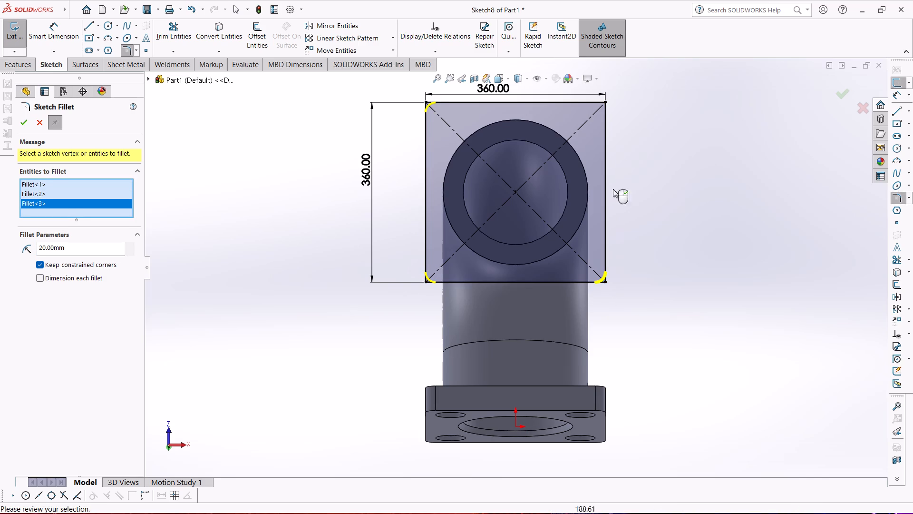
pyautogui.click(605, 102)
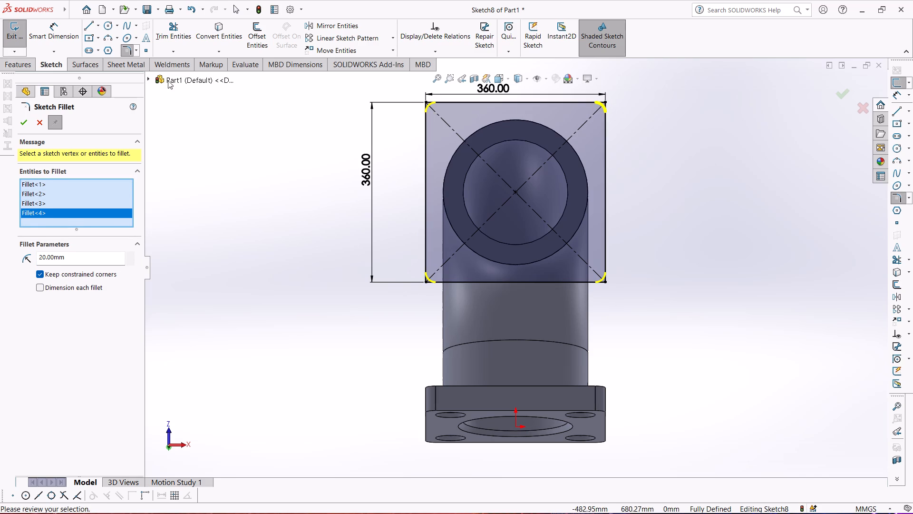
pyautogui.click(22, 123)
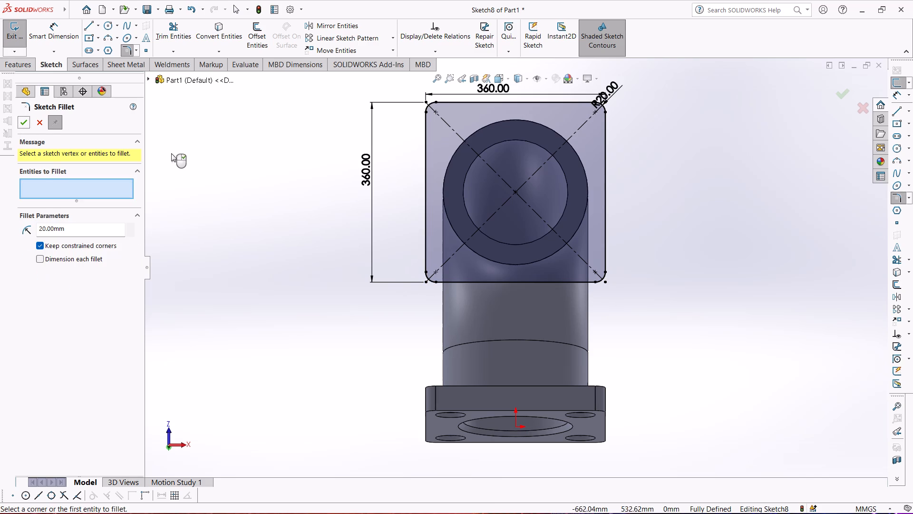
pyautogui.click(24, 119)
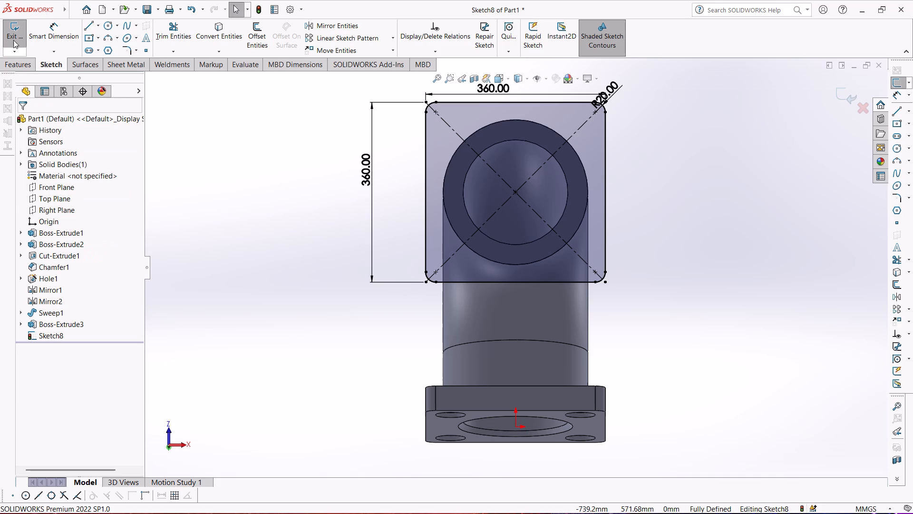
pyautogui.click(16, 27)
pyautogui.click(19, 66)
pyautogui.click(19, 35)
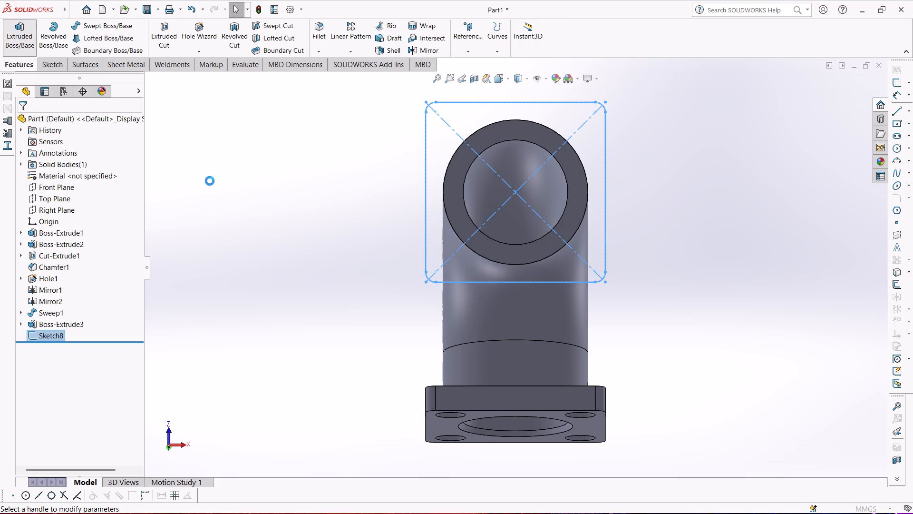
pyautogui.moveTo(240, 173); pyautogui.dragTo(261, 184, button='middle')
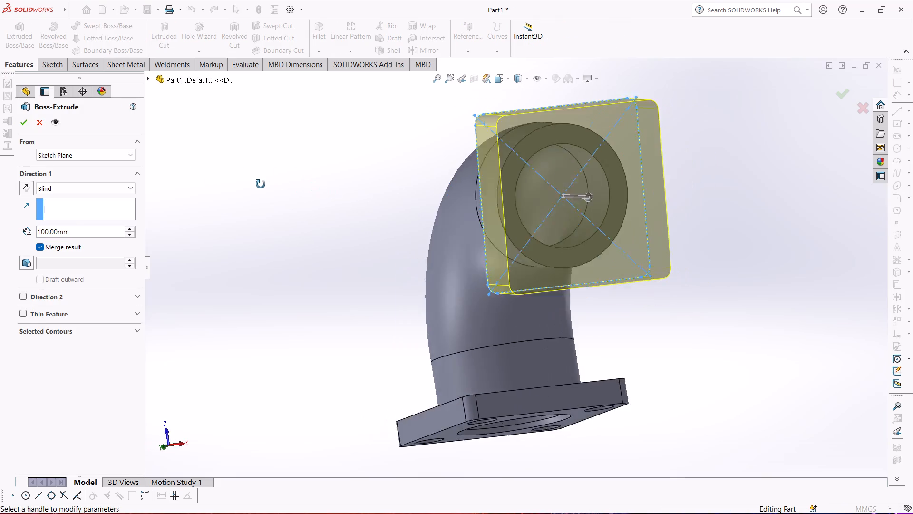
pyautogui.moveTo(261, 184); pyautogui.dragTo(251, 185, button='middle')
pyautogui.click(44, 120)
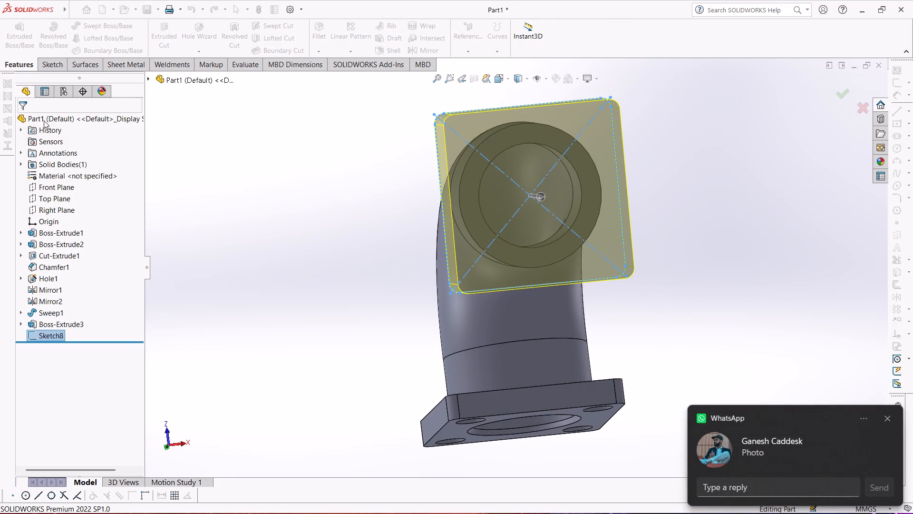
# Edit the rounded square's sketch, convert the pipe's inner bore edge into it, and exit the sketch.
pyautogui.click(31, 336)
pyautogui.click(38, 306)
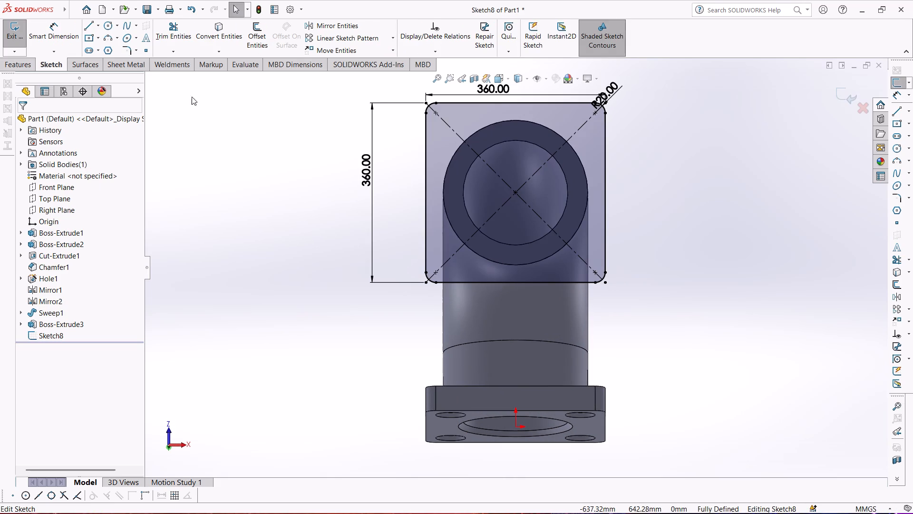
pyautogui.click(107, 25)
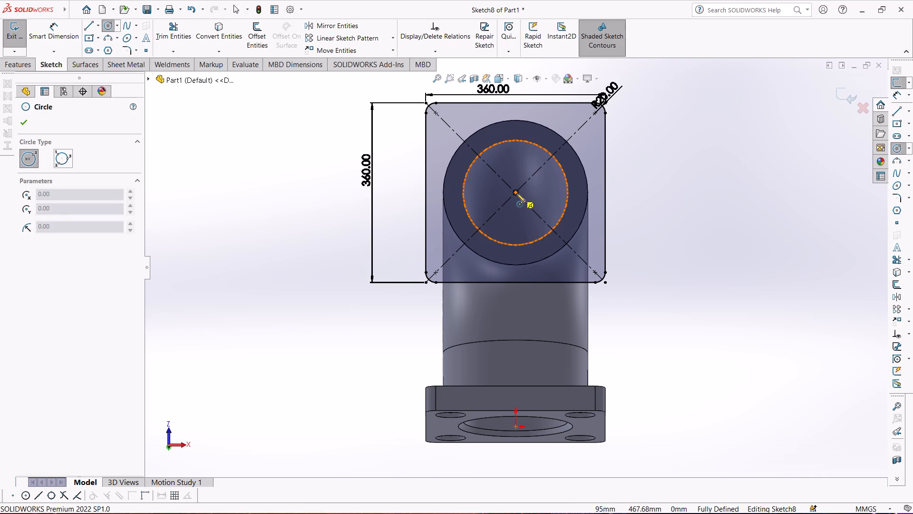
pyautogui.click(210, 35)
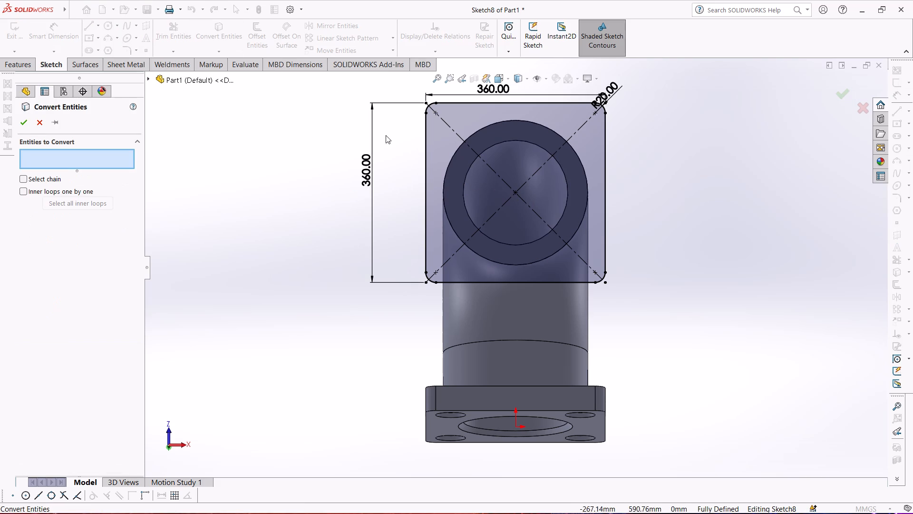
pyautogui.click(472, 166)
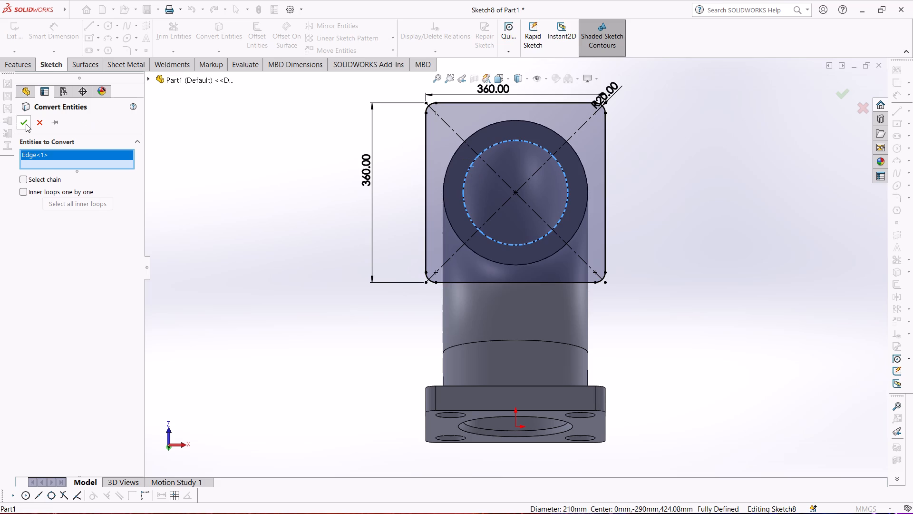
pyautogui.click(26, 124)
pyautogui.click(13, 36)
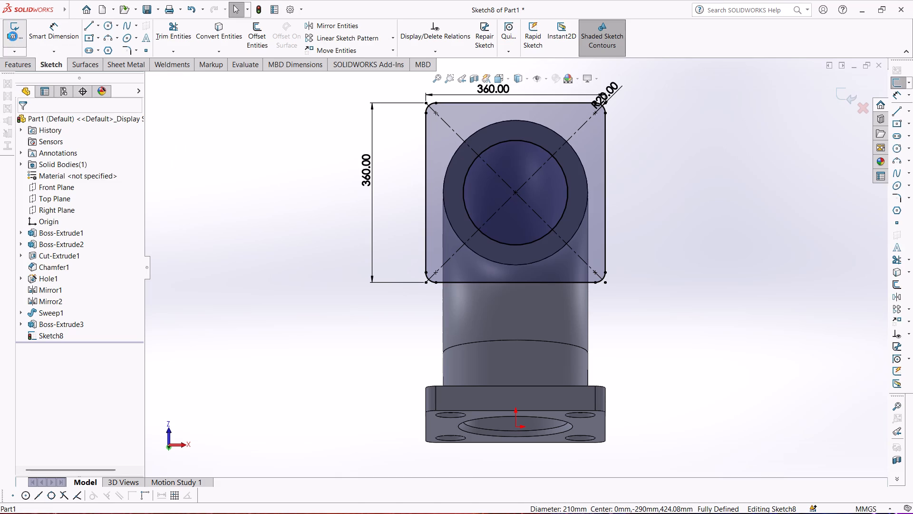
# Extrude the rounded square sketch with its bore opening outward from the pipe end, Blind, 50 mm, with Merge result on.
pyautogui.click(29, 65)
pyautogui.click(18, 35)
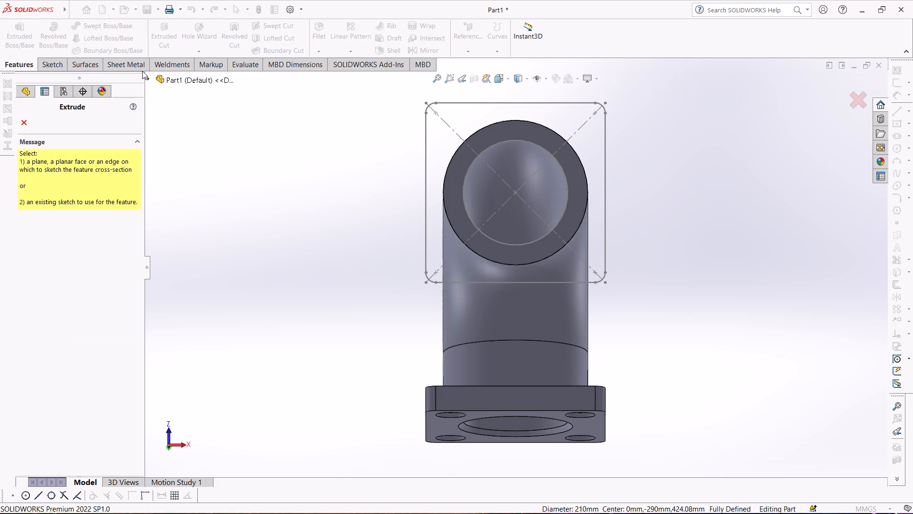
pyautogui.click(149, 78)
pyautogui.click(179, 297)
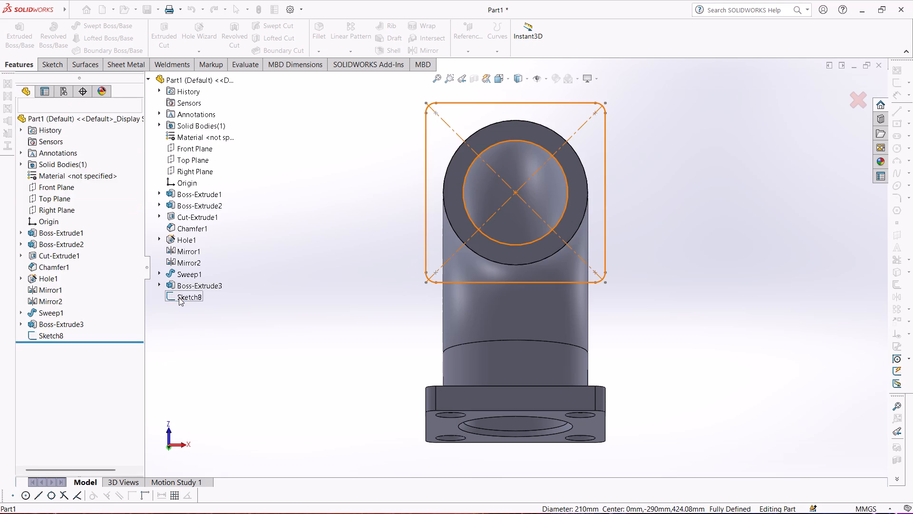
pyautogui.moveTo(321, 233); pyautogui.dragTo(377, 227, button='middle')
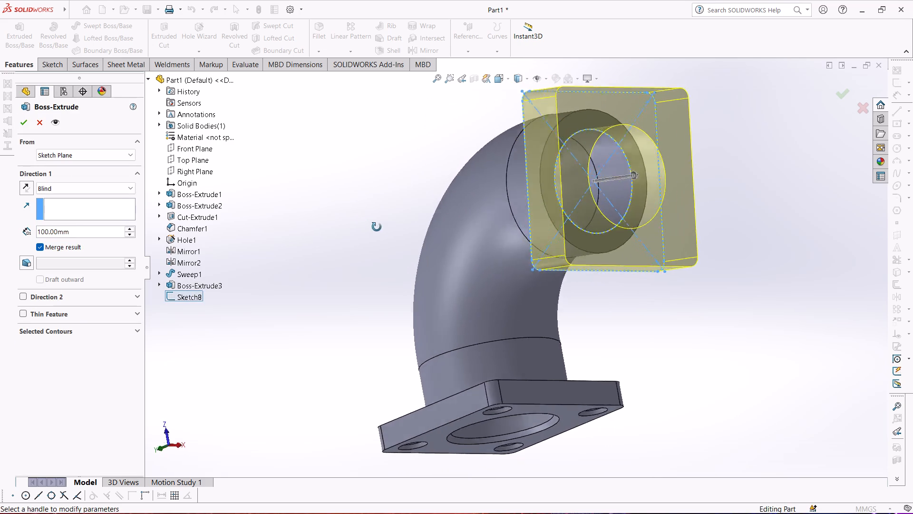
pyautogui.moveTo(377, 227); pyautogui.dragTo(389, 238, button='middle')
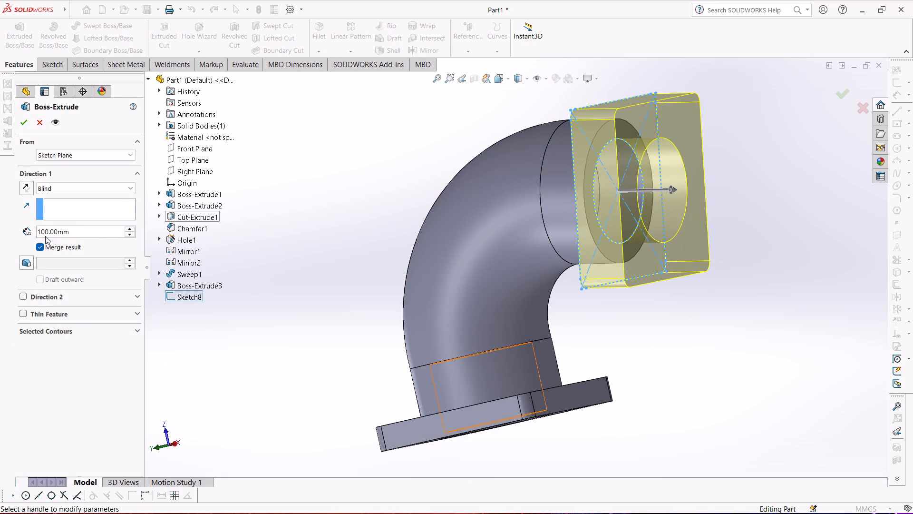
pyautogui.tripleClick(128, 235)
pyautogui.doubleClick(128, 235)
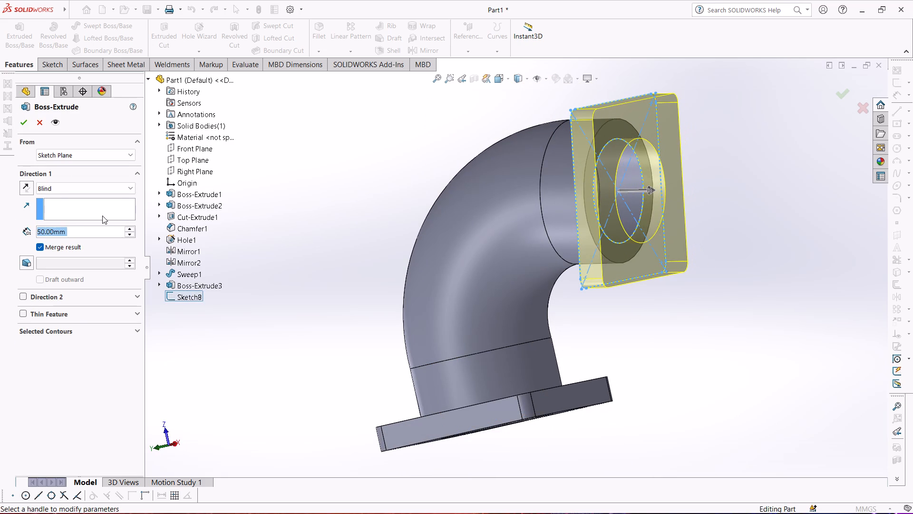
pyautogui.click(19, 126)
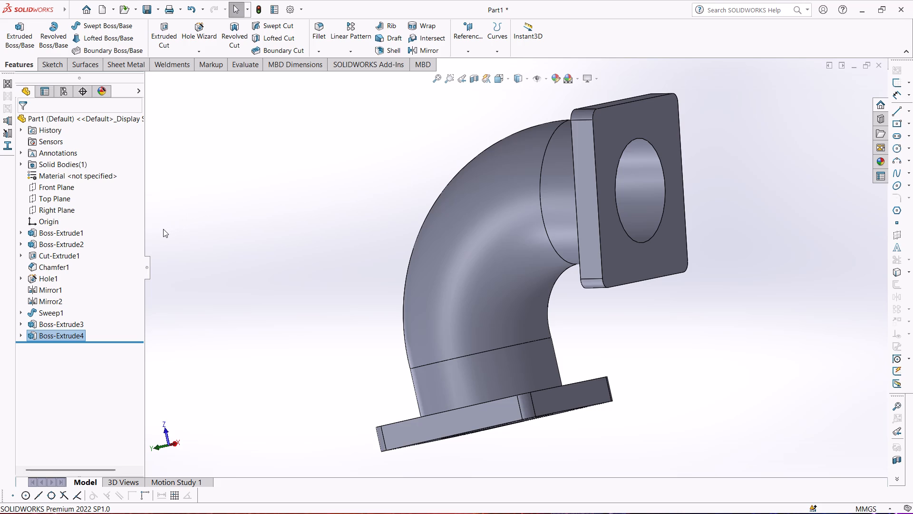
# Set up a Hole Wizard legacy counterbored hole, 30 mm diameter and 50 mm deep, with a 60 mm counterbore 10 mm deep, Blind.
pyautogui.moveTo(308, 198); pyautogui.dragTo(244, 217, button='middle')
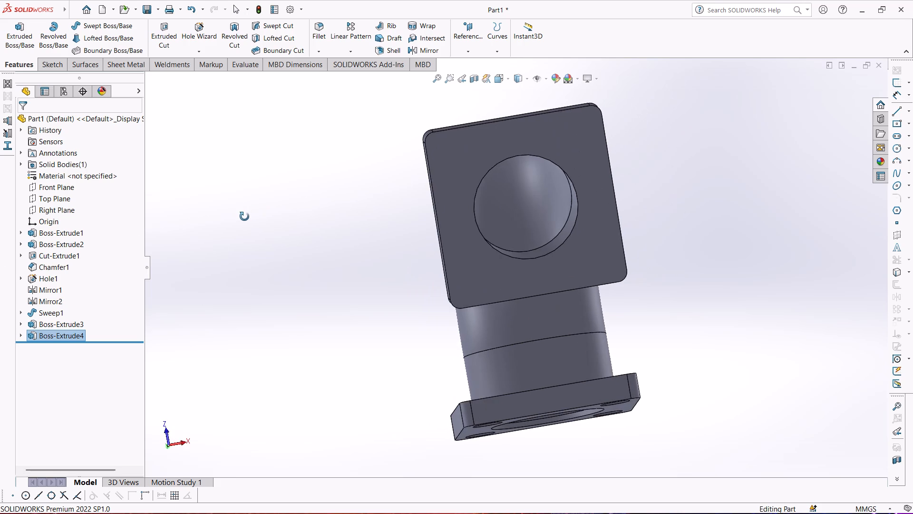
pyautogui.moveTo(244, 217); pyautogui.dragTo(217, 191, button='middle')
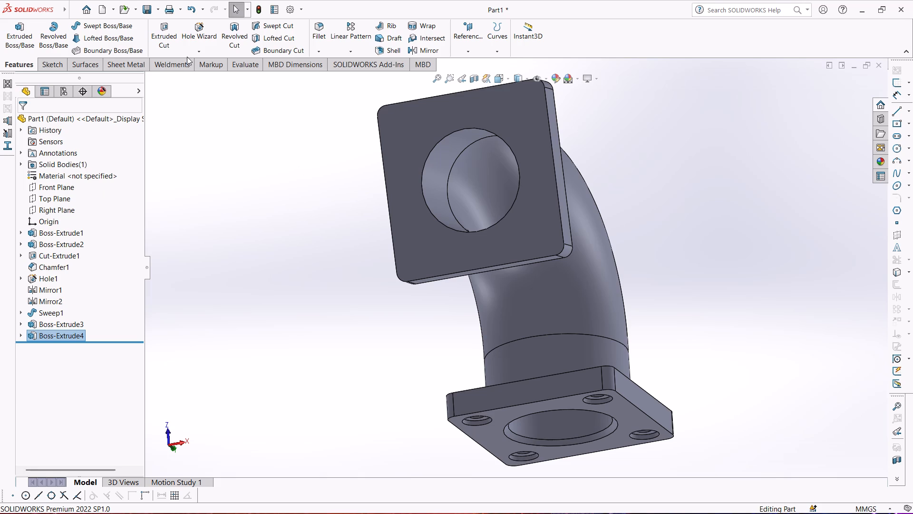
pyautogui.click(199, 50)
pyautogui.click(198, 64)
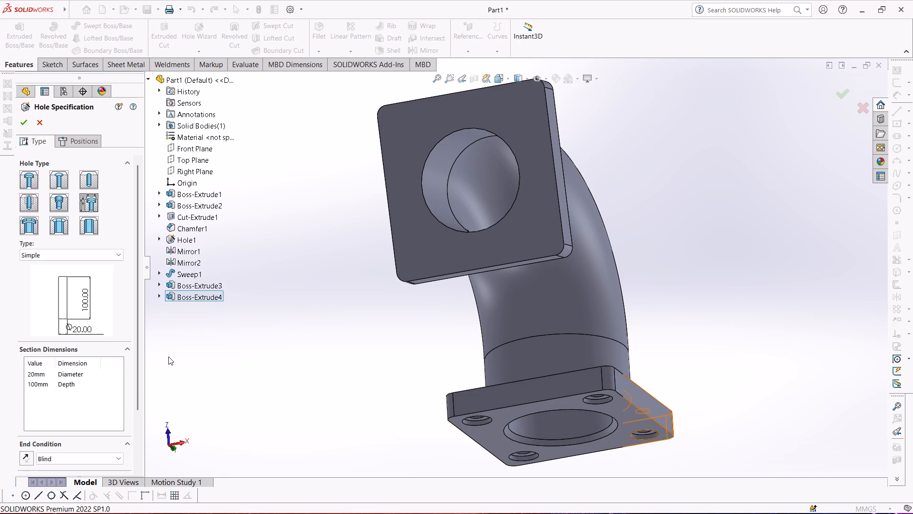
pyautogui.moveTo(371, 215); pyautogui.dragTo(396, 281, button='middle')
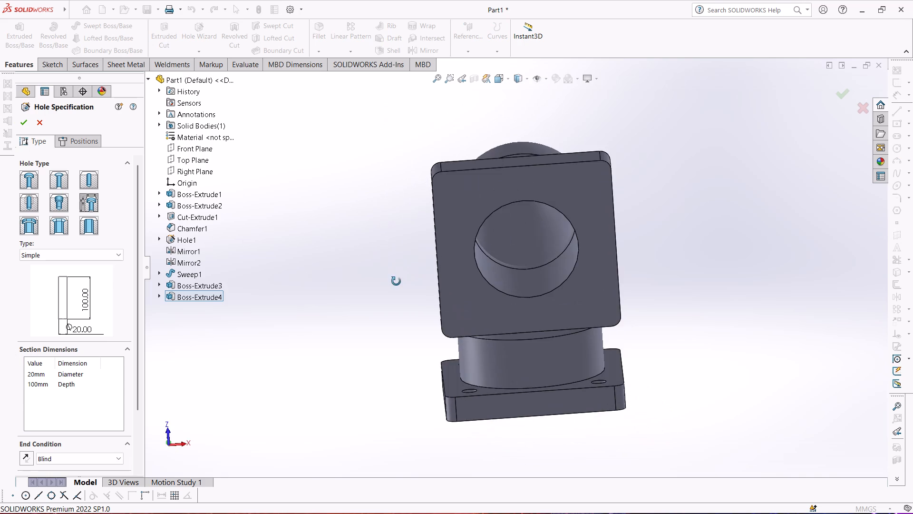
pyautogui.moveTo(396, 281); pyautogui.dragTo(299, 237, button='middle')
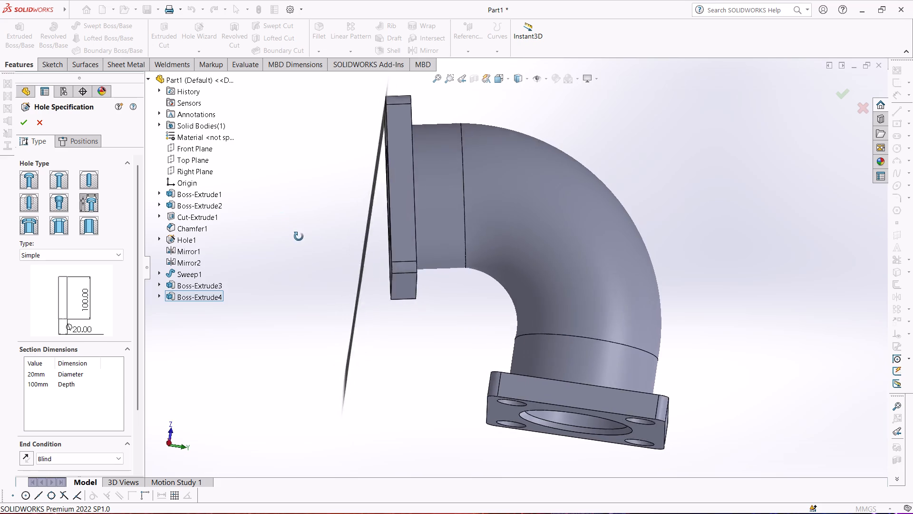
pyautogui.moveTo(299, 237); pyautogui.dragTo(373, 247, button='middle')
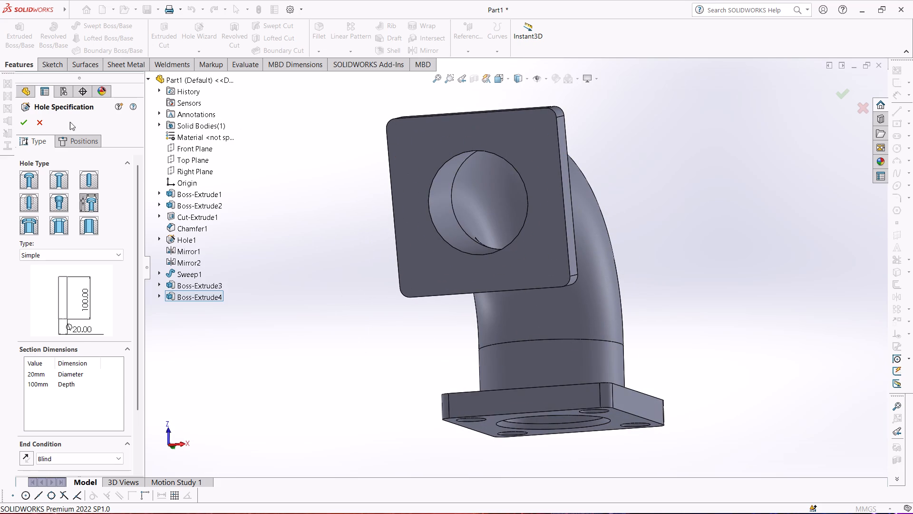
pyautogui.click(89, 200)
pyautogui.click(73, 257)
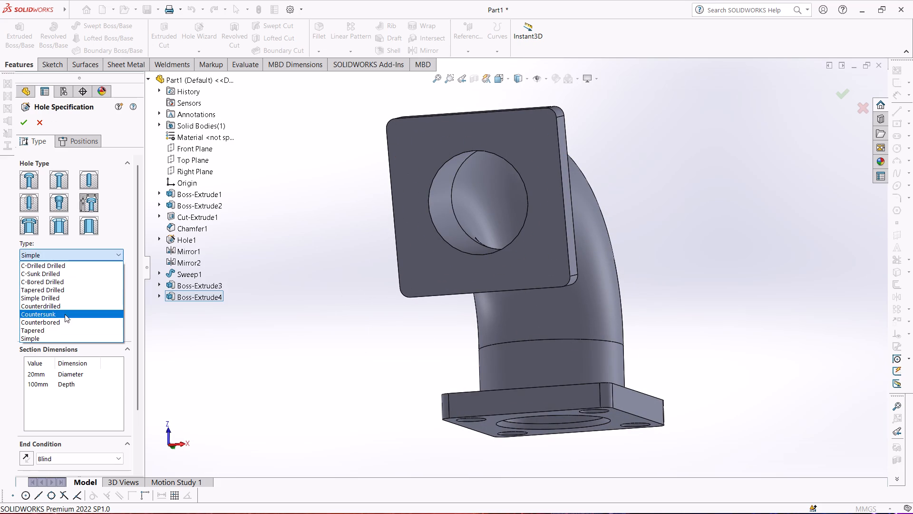
pyautogui.click(62, 319)
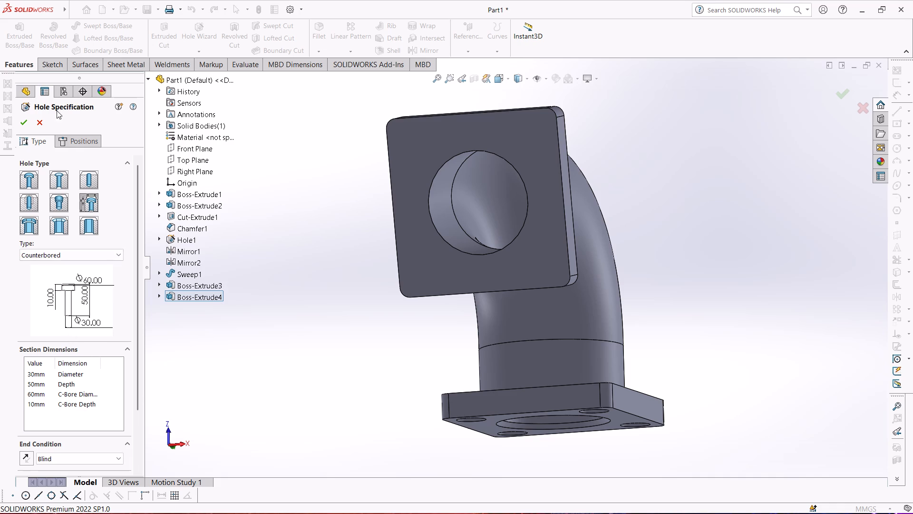
# Place one counterbored hole on the outlet flange's outer face, near its upper corner beside the bore.
pyautogui.click(69, 138)
pyautogui.click(85, 245)
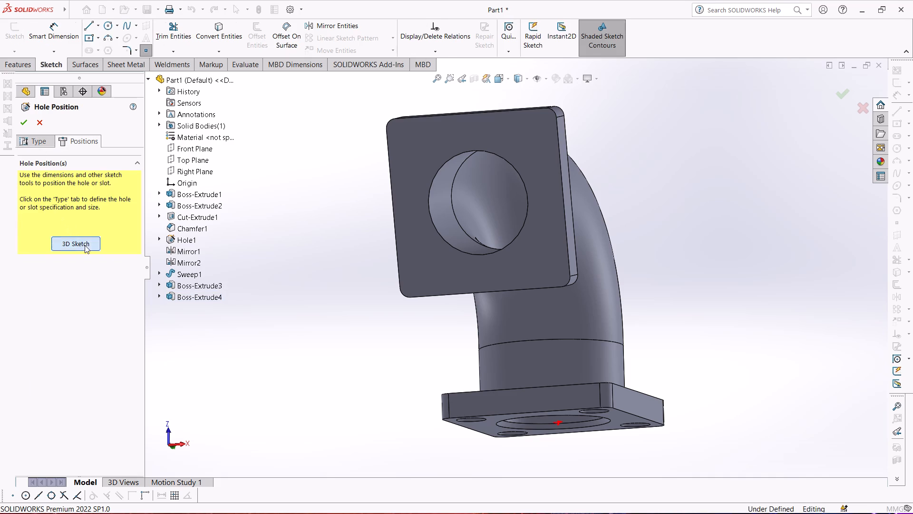
pyautogui.click(412, 147)
# Dimension the hole centre 50 mm from the flange's top edge and 50 mm from its adjacent side edge, and finish the hole.
pyautogui.click(49, 26)
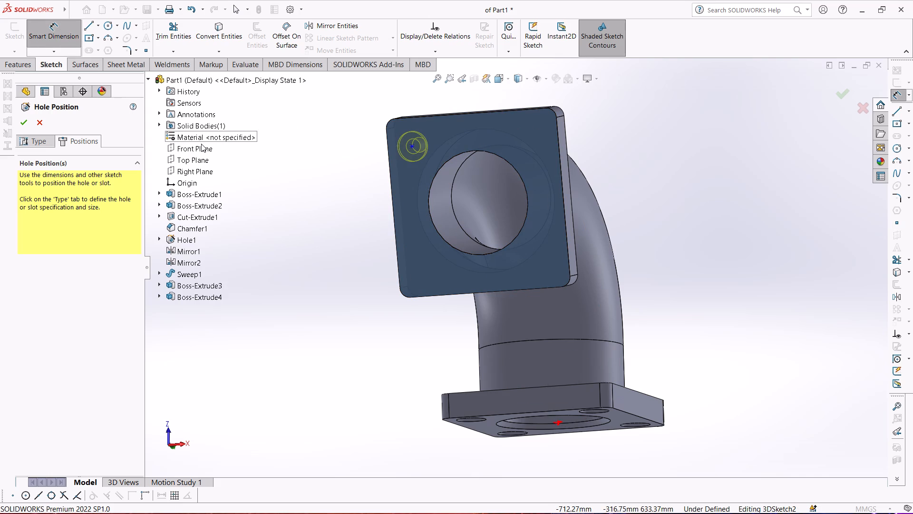
pyautogui.scroll(-6, 416, 119)
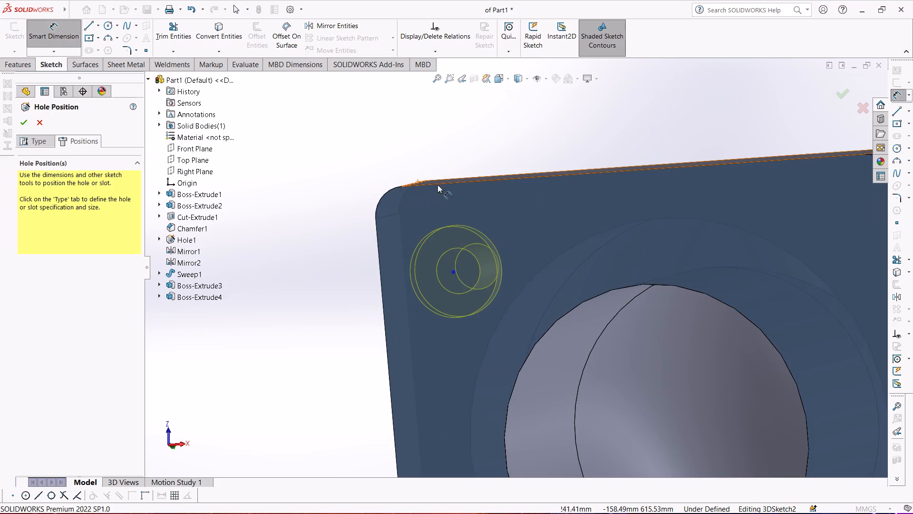
pyautogui.click(454, 182)
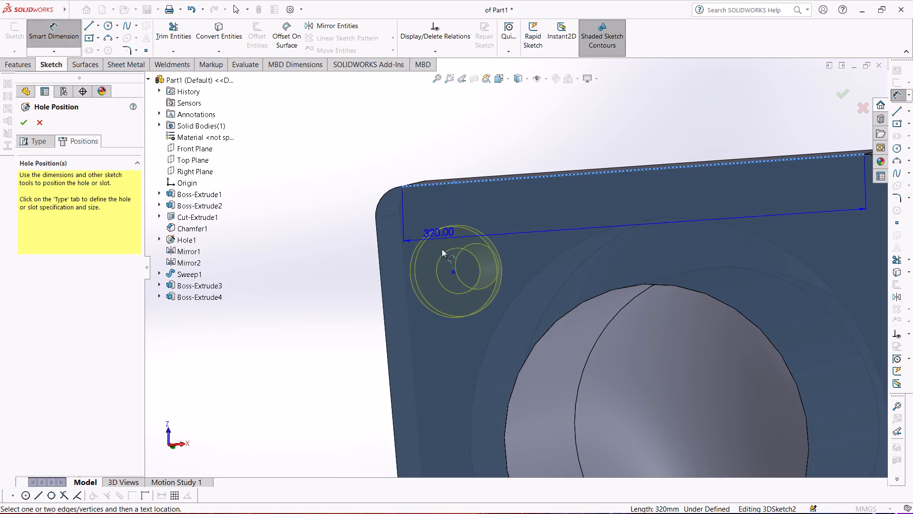
pyautogui.click(454, 274)
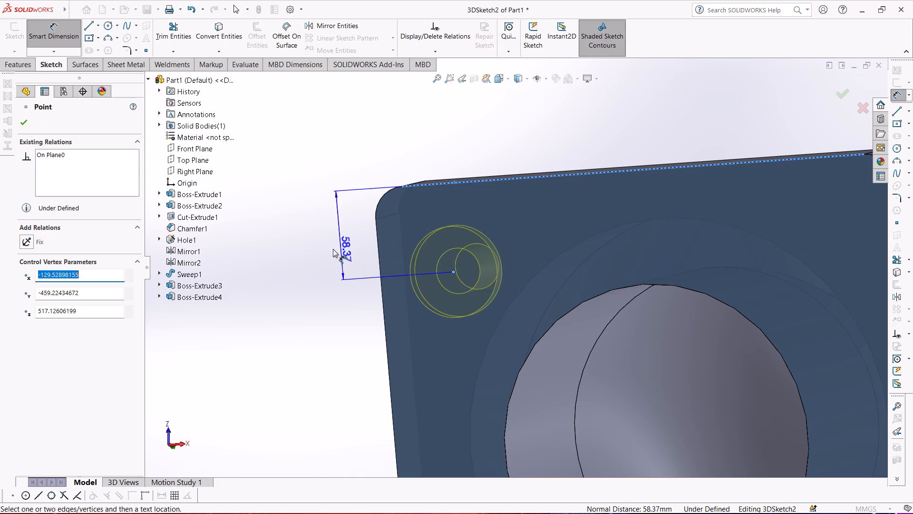
pyautogui.click(322, 246)
pyautogui.write('50')
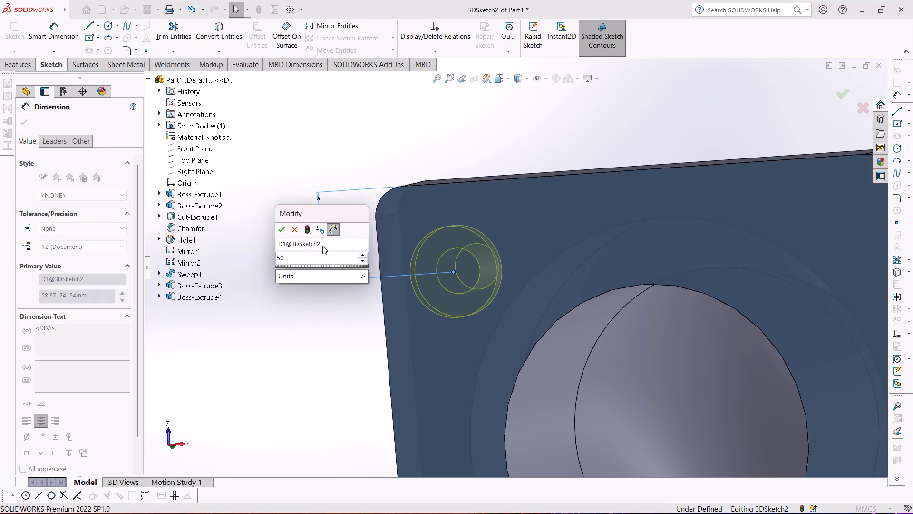
pyautogui.press('Return')
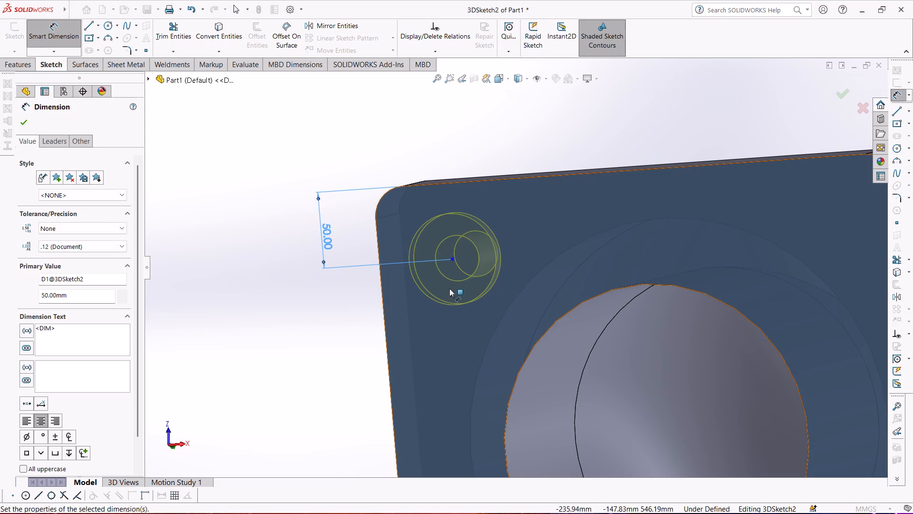
pyautogui.click(380, 250)
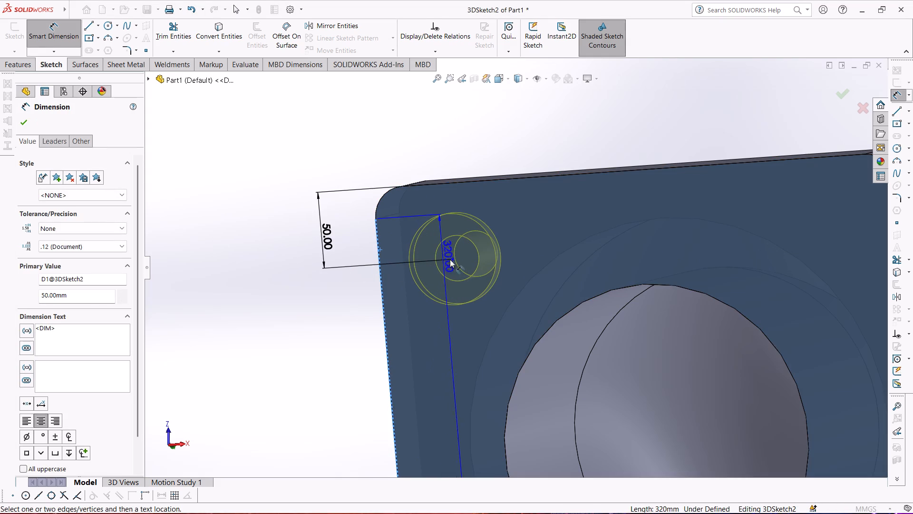
pyautogui.click(451, 261)
pyautogui.click(417, 162)
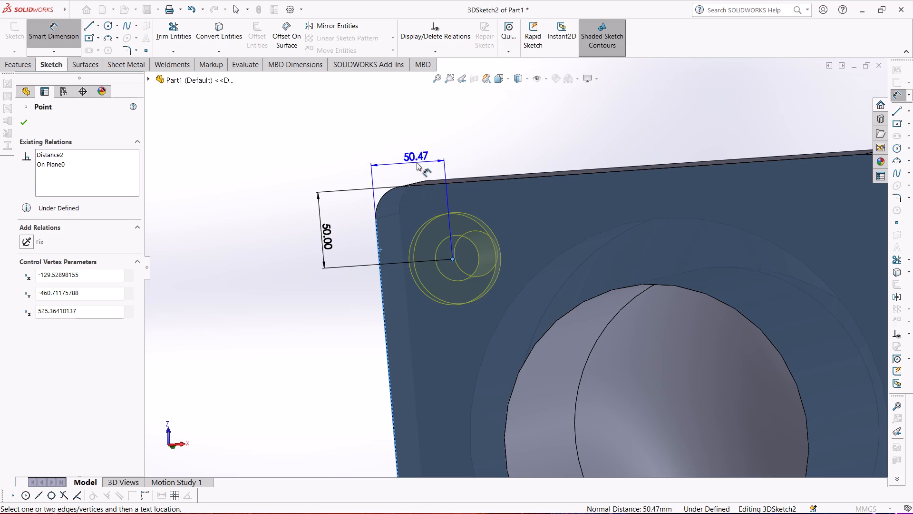
pyautogui.write('50')
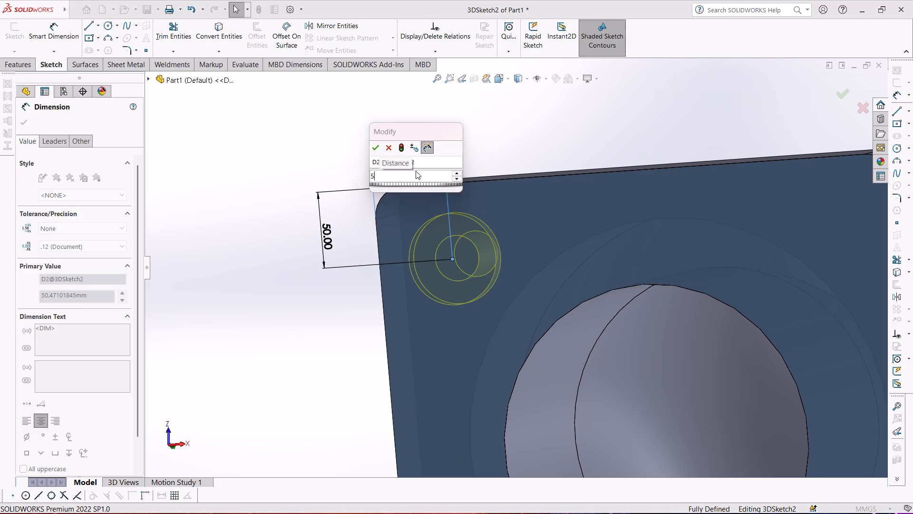
pyautogui.press('Return')
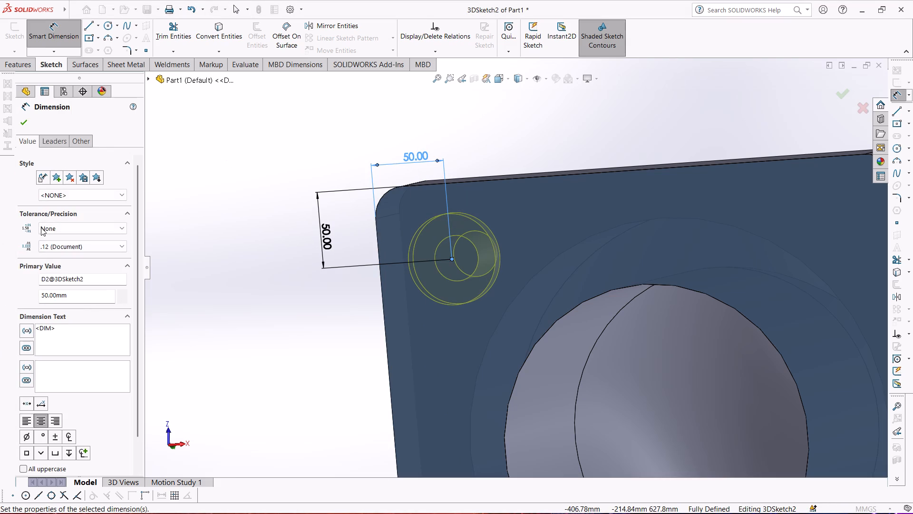
pyautogui.click(25, 126)
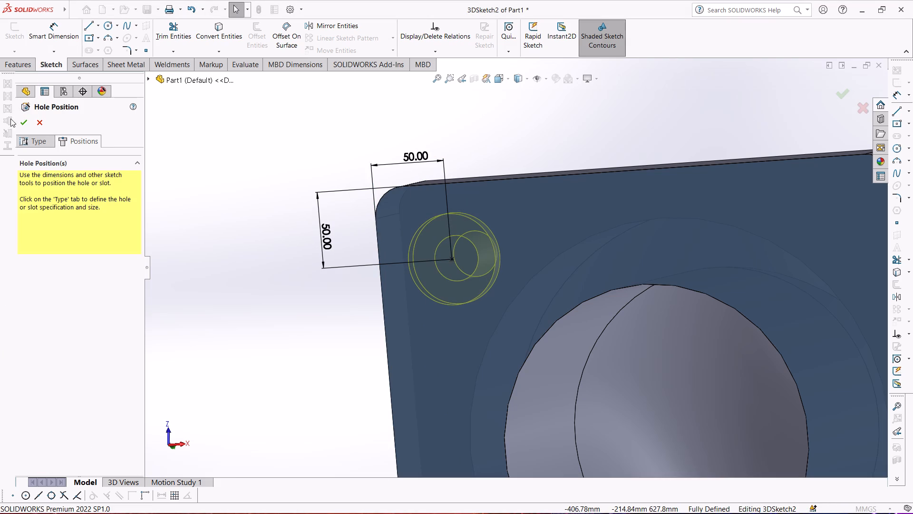
pyautogui.click(23, 122)
# Mirror the outlet flange's counterbored hole about the Right Plane.
pyautogui.scroll(3, 330, 241)
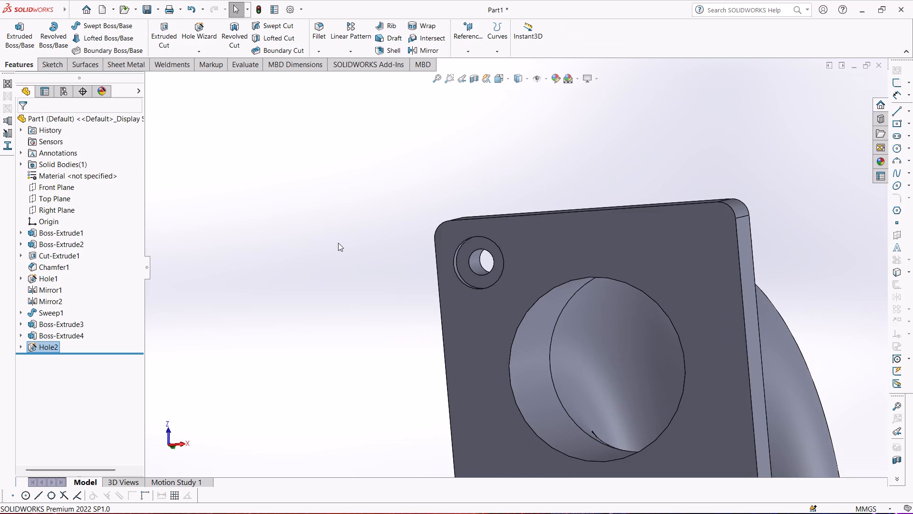
pyautogui.moveTo(338, 242); pyautogui.dragTo(358, 203, button='middle')
pyautogui.scroll(3, 357, 205)
pyautogui.moveTo(387, 236); pyautogui.dragTo(362, 268, button='middle')
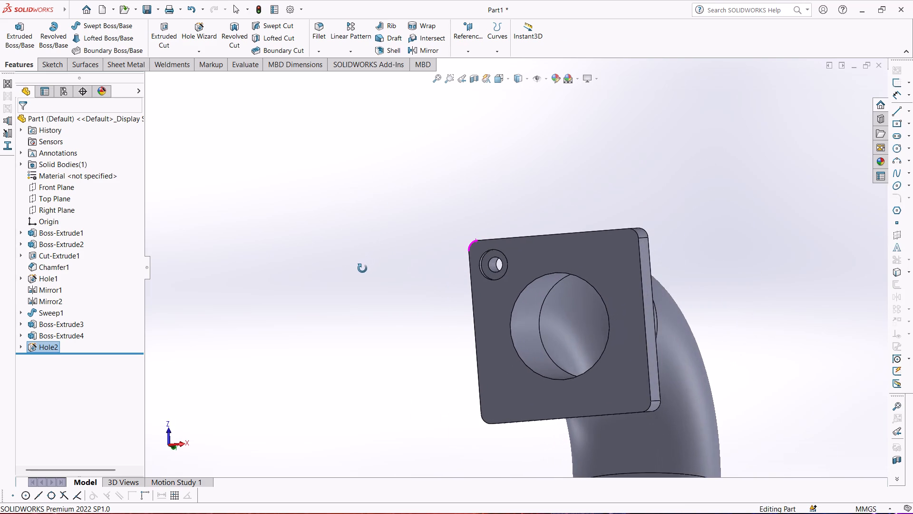
pyautogui.moveTo(362, 268); pyautogui.dragTo(357, 273, button='middle')
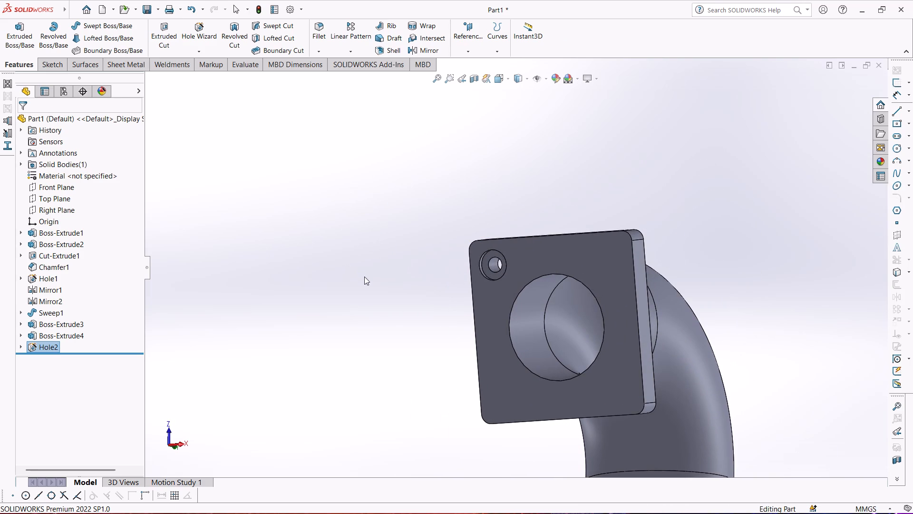
pyautogui.moveTo(375, 284); pyautogui.dragTo(411, 279, button='middle')
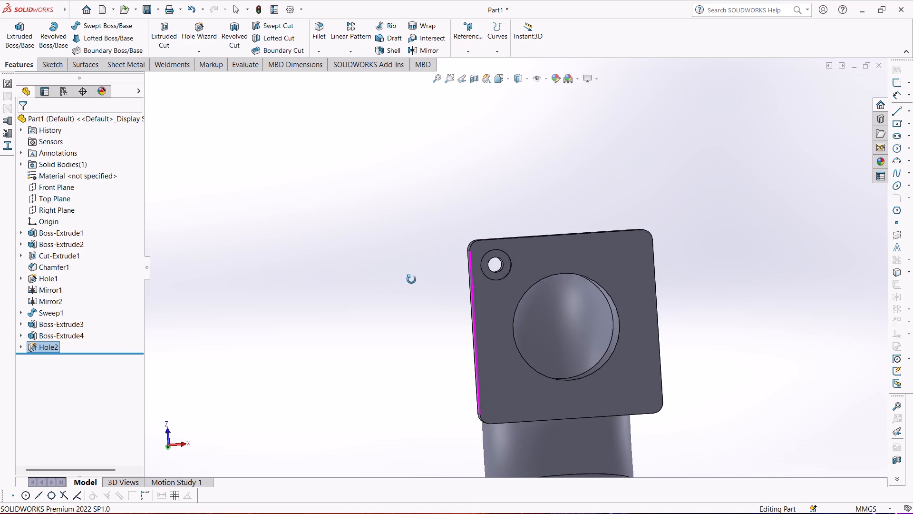
pyautogui.moveTo(411, 279); pyautogui.dragTo(411, 279, button='middle')
pyautogui.scroll(2, 411, 279)
pyautogui.moveTo(412, 279); pyautogui.dragTo(405, 325, button='middle')
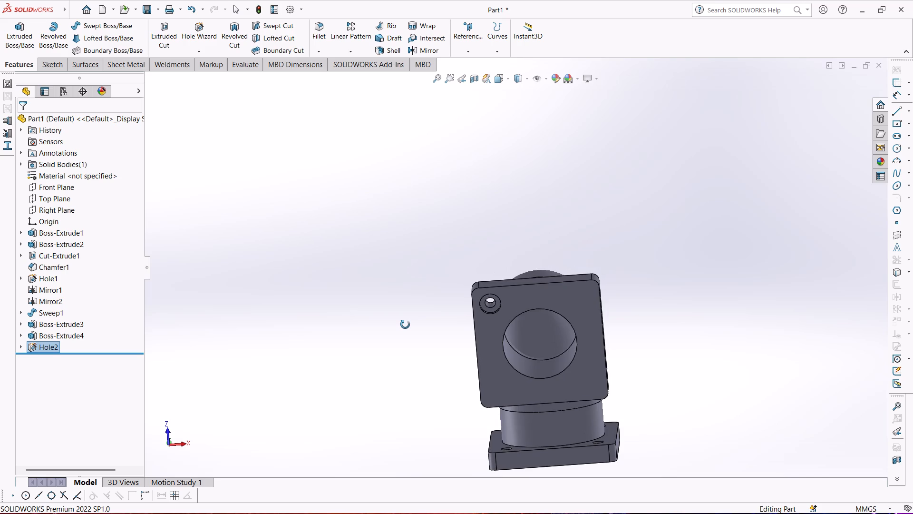
pyautogui.moveTo(405, 325); pyautogui.dragTo(392, 287, button='middle')
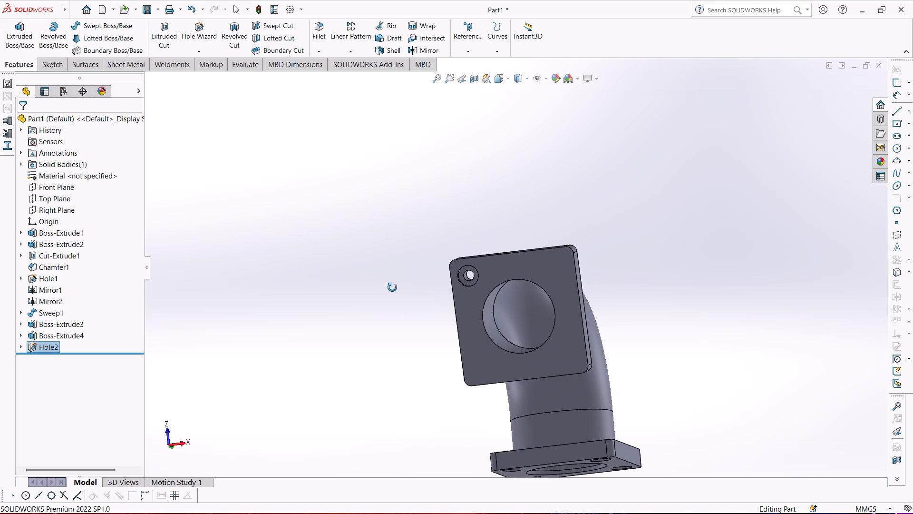
pyautogui.moveTo(392, 287); pyautogui.dragTo(392, 287, button='middle')
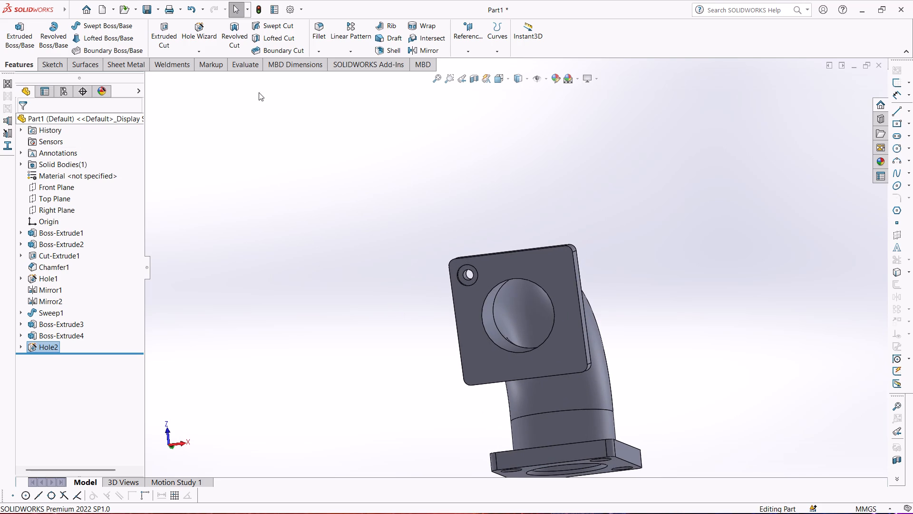
pyautogui.click(418, 55)
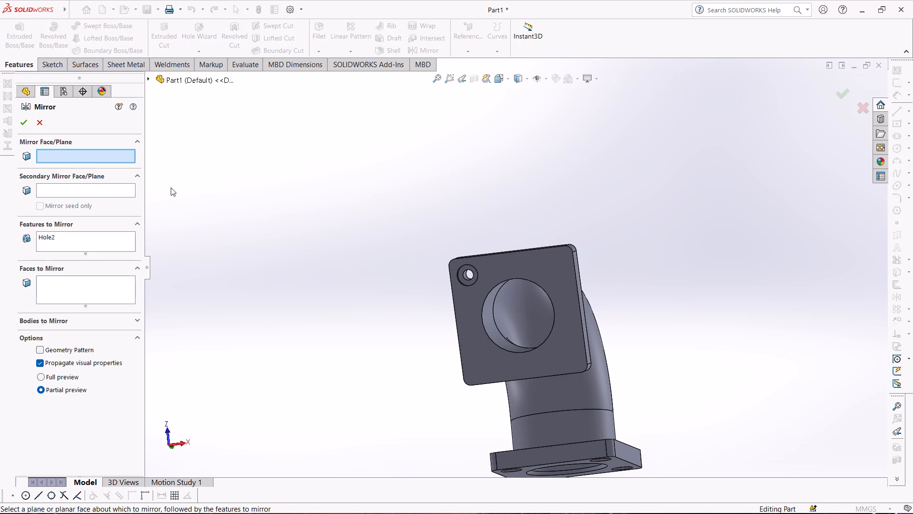
pyautogui.click(148, 79)
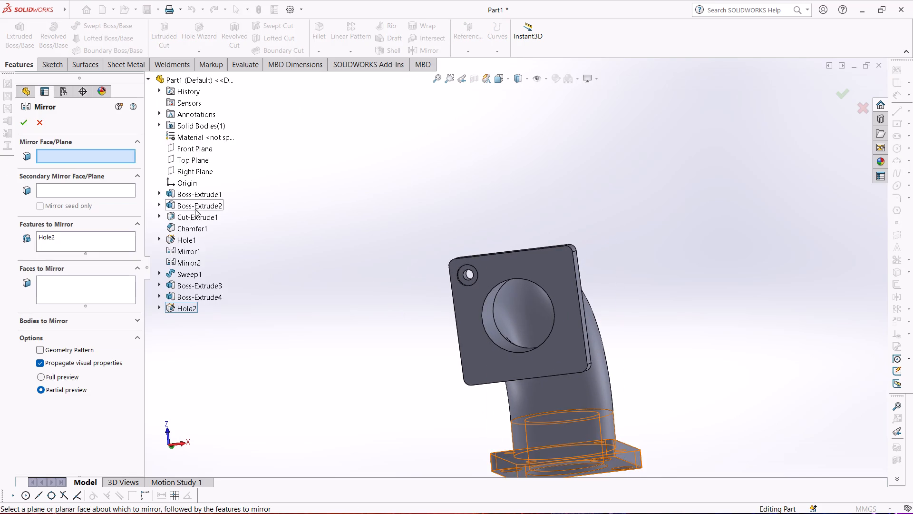
pyautogui.click(184, 168)
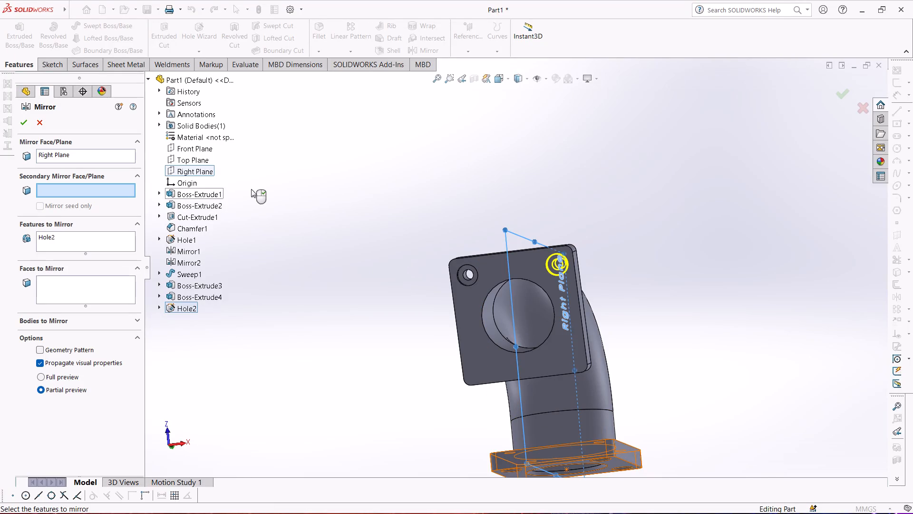
pyautogui.moveTo(290, 177); pyautogui.dragTo(310, 211, button='middle')
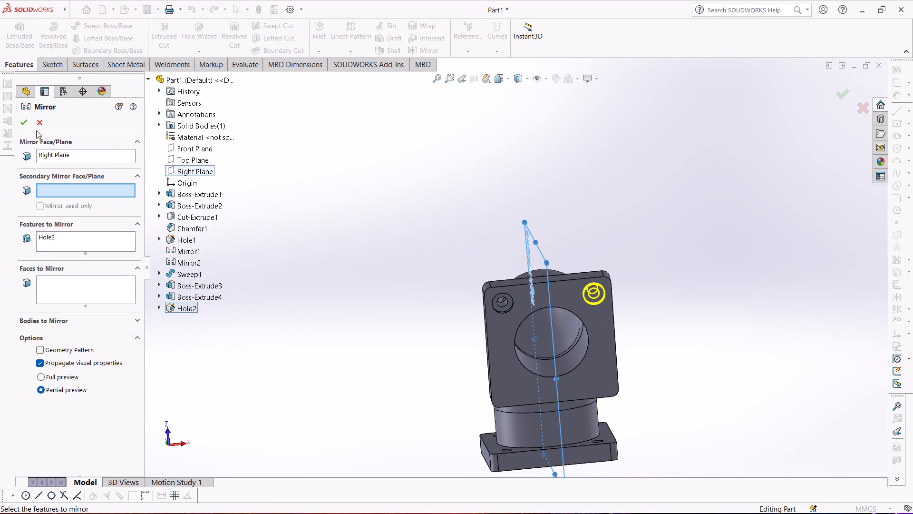
pyautogui.click(27, 125)
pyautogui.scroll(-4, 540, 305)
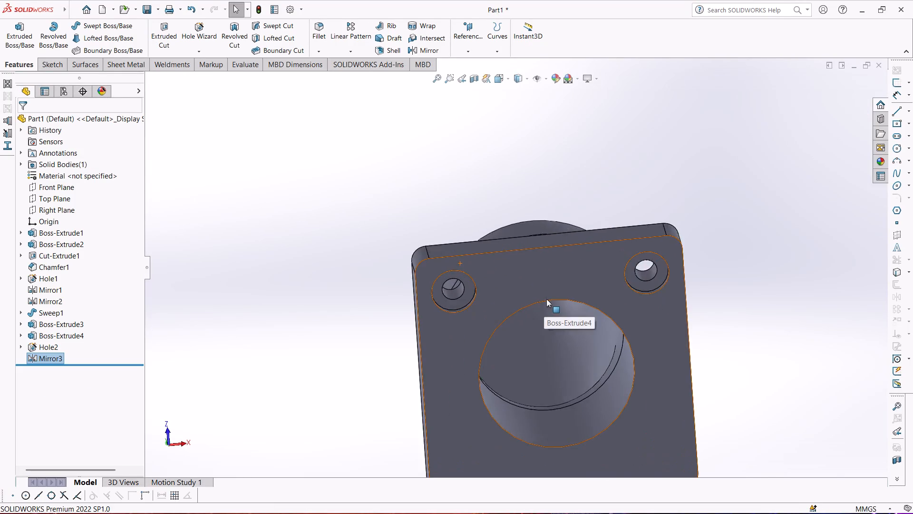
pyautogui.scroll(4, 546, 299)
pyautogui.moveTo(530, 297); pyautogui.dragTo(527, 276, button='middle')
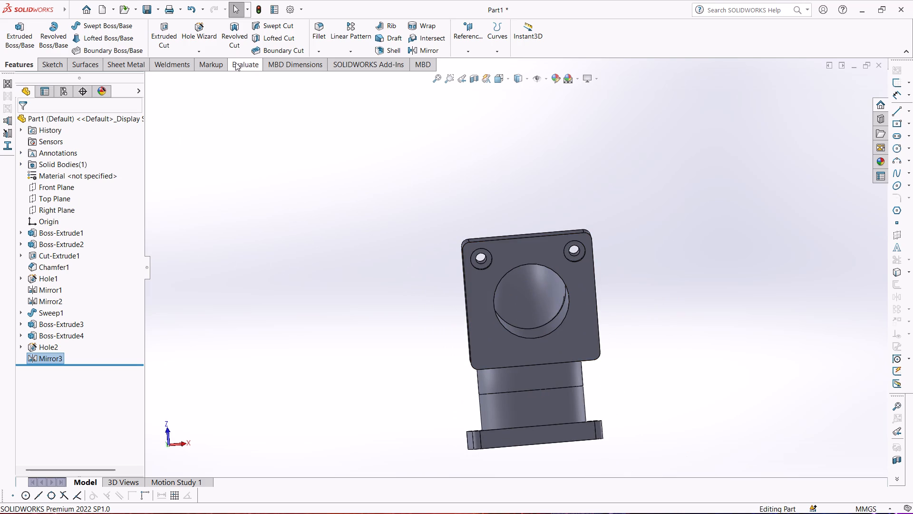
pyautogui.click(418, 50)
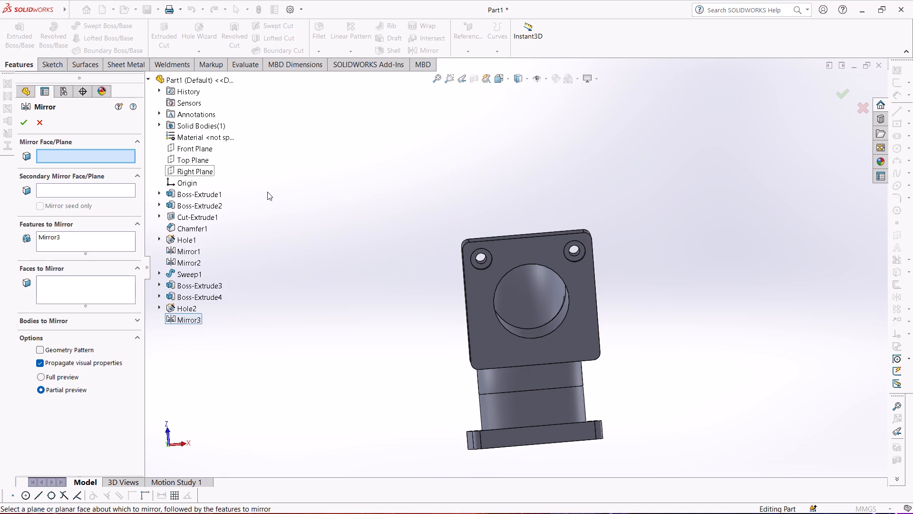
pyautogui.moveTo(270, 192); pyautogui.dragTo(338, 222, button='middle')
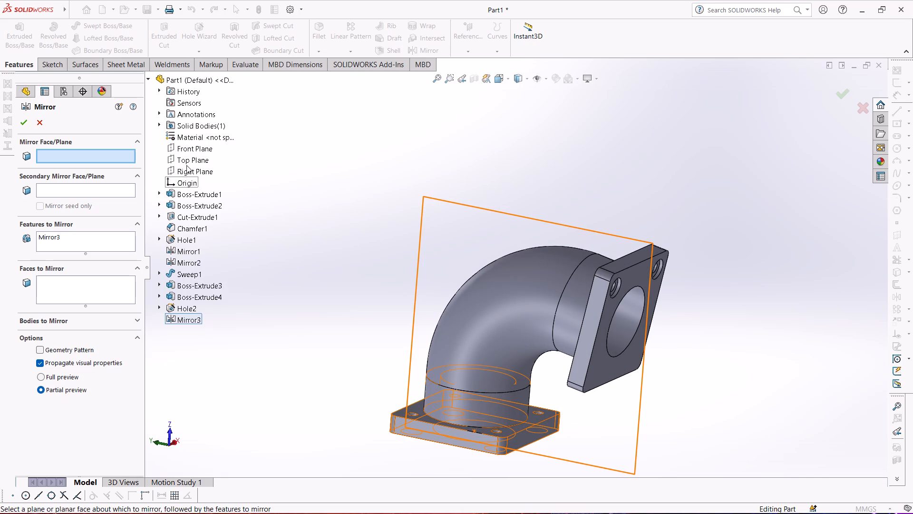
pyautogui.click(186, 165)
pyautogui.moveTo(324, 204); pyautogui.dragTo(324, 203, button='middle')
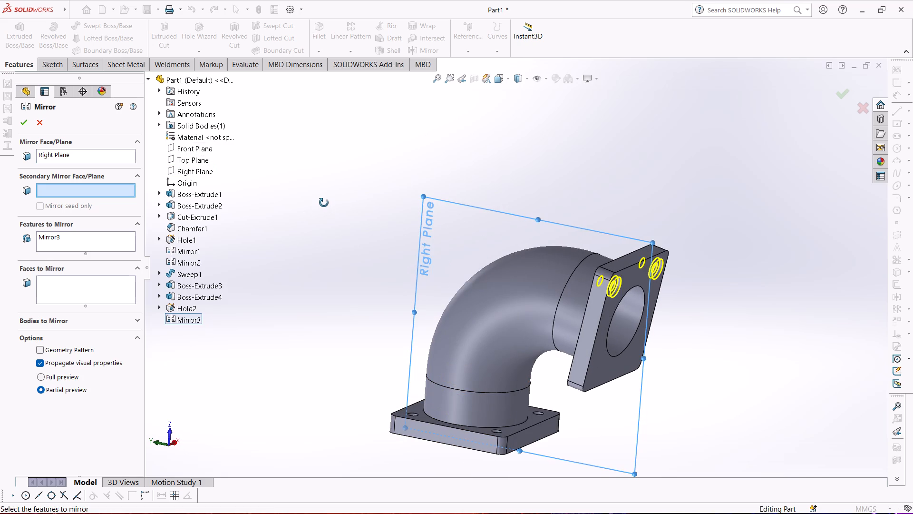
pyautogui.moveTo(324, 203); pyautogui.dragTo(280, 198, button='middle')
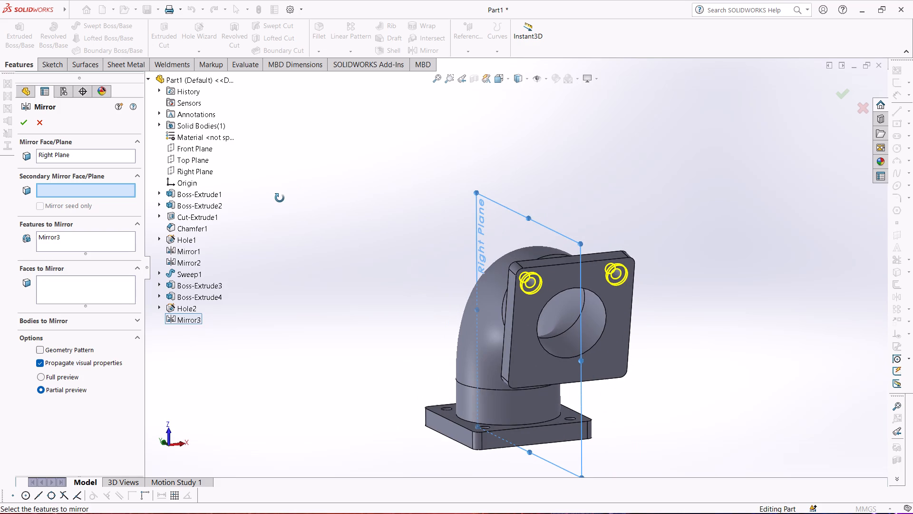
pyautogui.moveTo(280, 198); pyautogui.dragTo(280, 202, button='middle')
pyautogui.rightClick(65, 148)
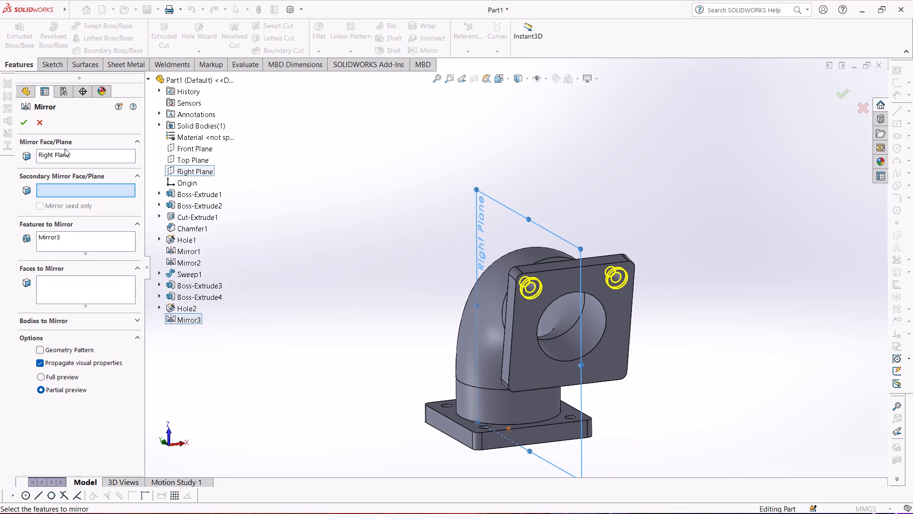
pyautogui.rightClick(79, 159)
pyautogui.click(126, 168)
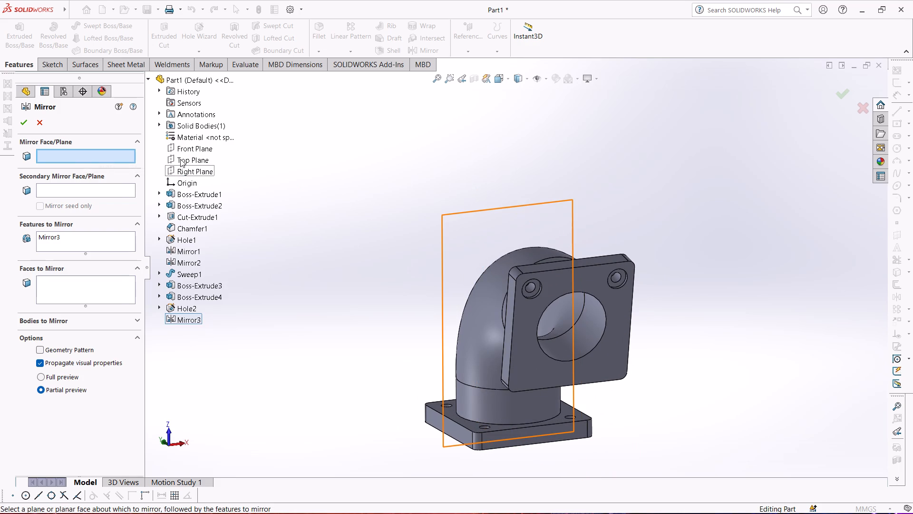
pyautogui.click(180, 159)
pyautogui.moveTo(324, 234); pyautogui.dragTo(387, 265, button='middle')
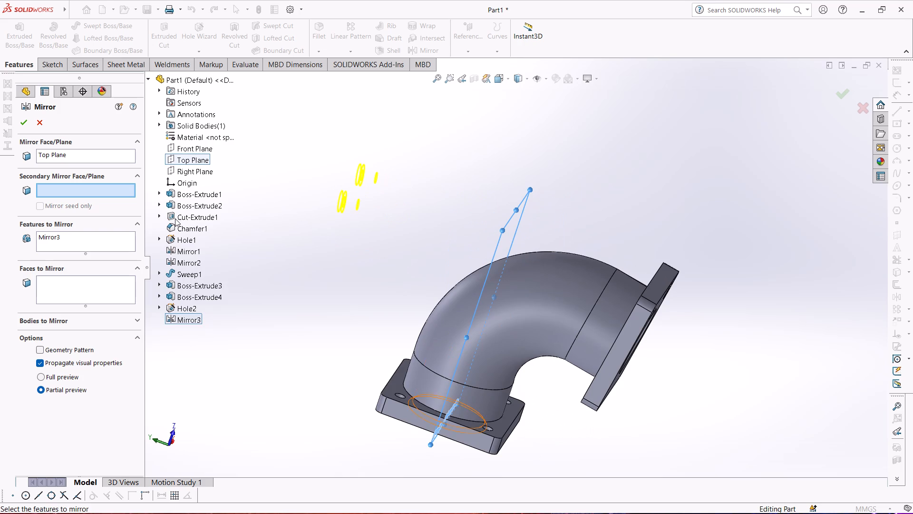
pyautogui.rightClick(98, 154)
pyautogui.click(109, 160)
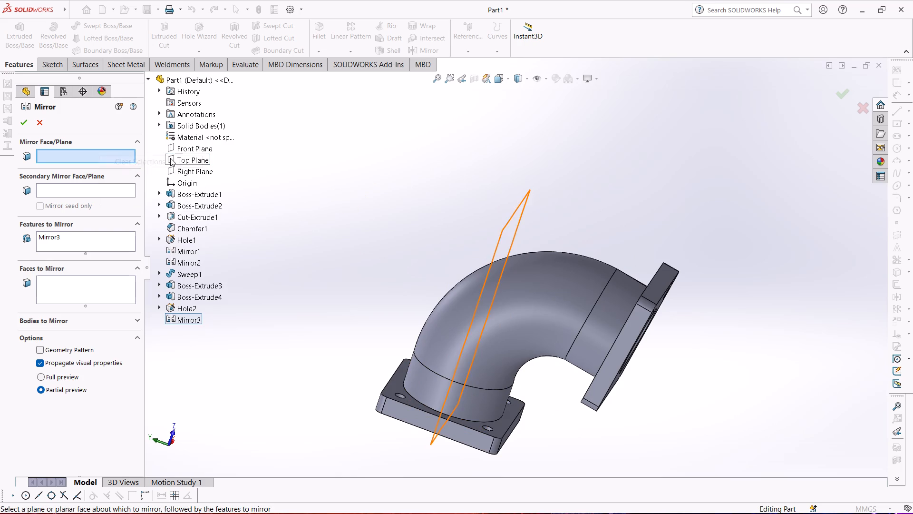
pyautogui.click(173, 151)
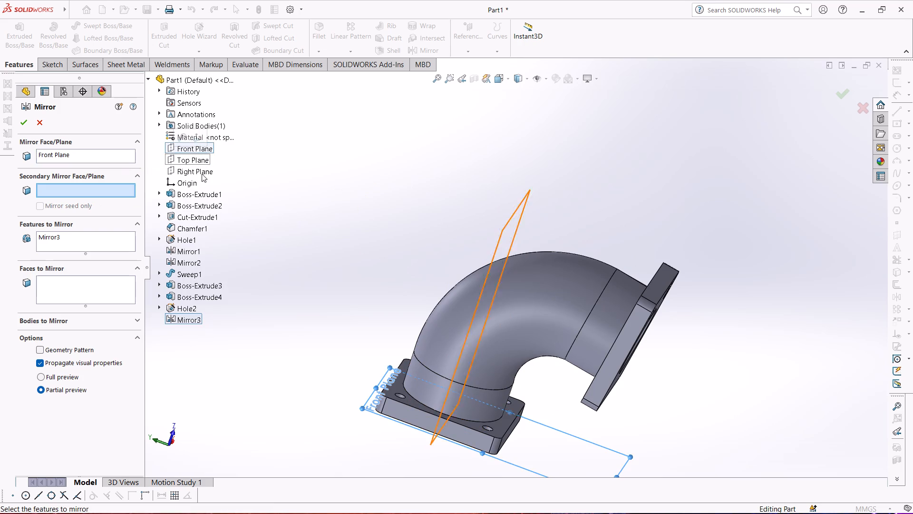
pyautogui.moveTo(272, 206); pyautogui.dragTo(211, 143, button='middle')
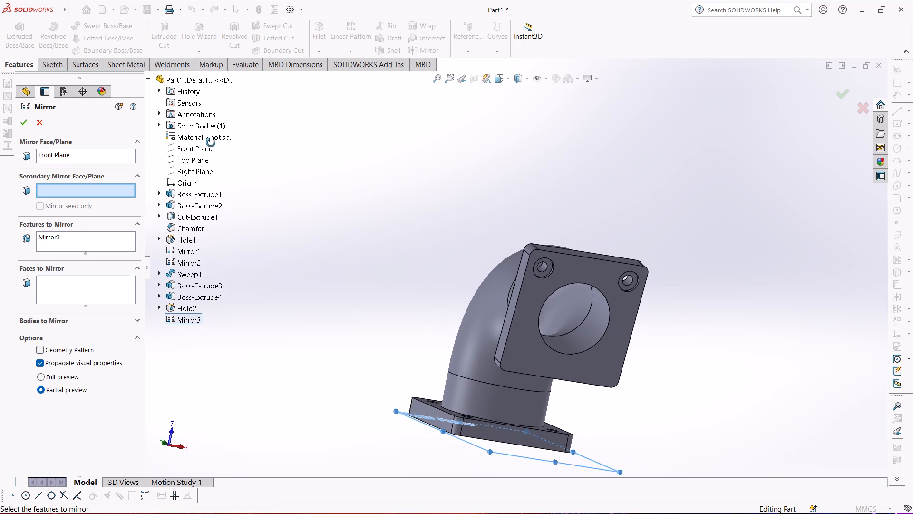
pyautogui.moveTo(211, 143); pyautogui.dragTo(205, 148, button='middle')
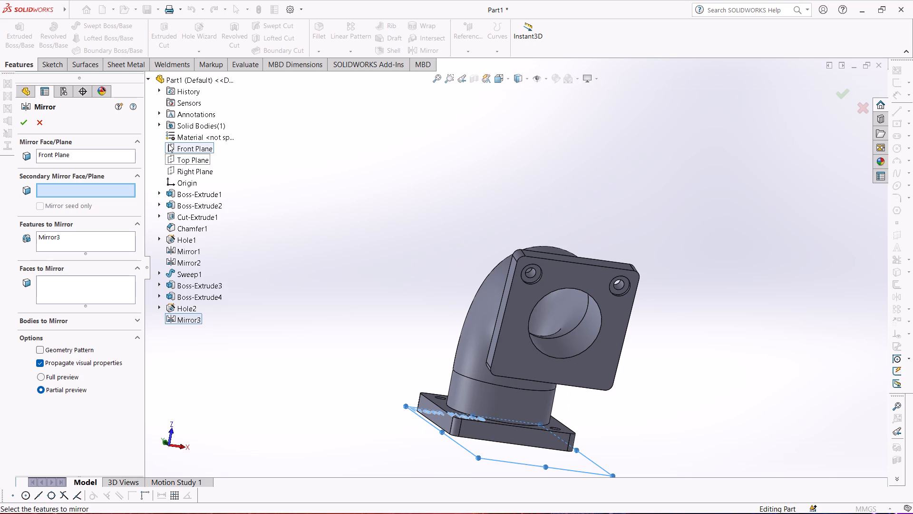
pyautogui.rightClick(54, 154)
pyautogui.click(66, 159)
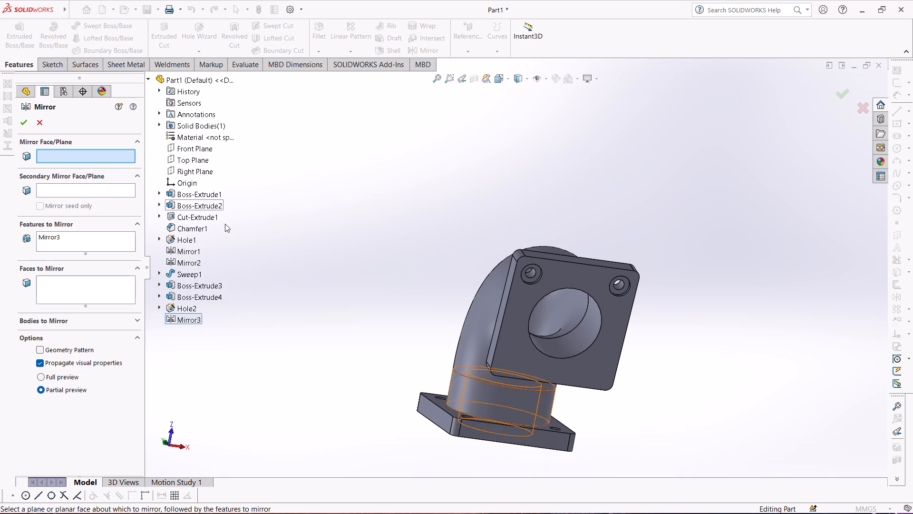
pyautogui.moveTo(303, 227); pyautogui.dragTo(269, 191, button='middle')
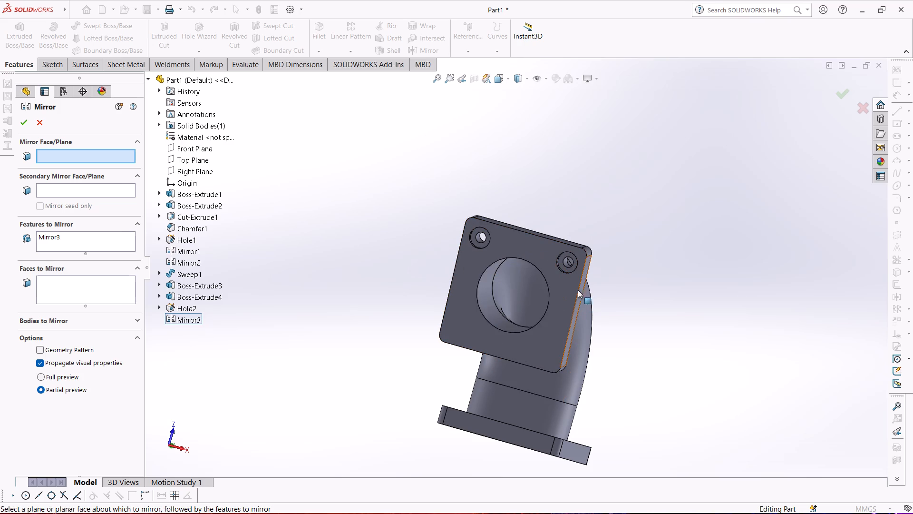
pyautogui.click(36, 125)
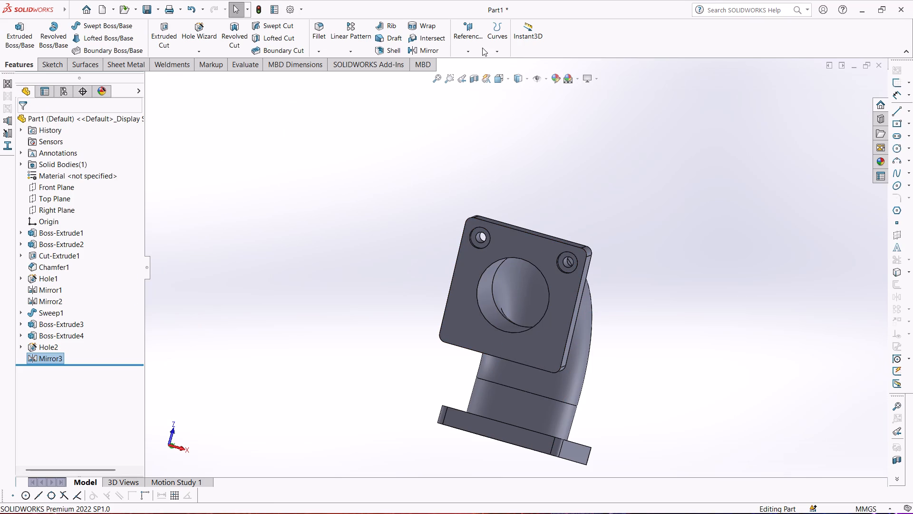
# Create a reference plane offset 180 mm (360/2) from the outlet flange's top edge face, with the offset flipped inward through the bore.
pyautogui.click(475, 41)
pyautogui.click(472, 63)
pyautogui.moveTo(532, 234); pyautogui.dragTo(519, 305, button='middle')
pyautogui.moveTo(399, 198); pyautogui.dragTo(400, 204, button='middle')
pyautogui.scroll(-1, 399, 200)
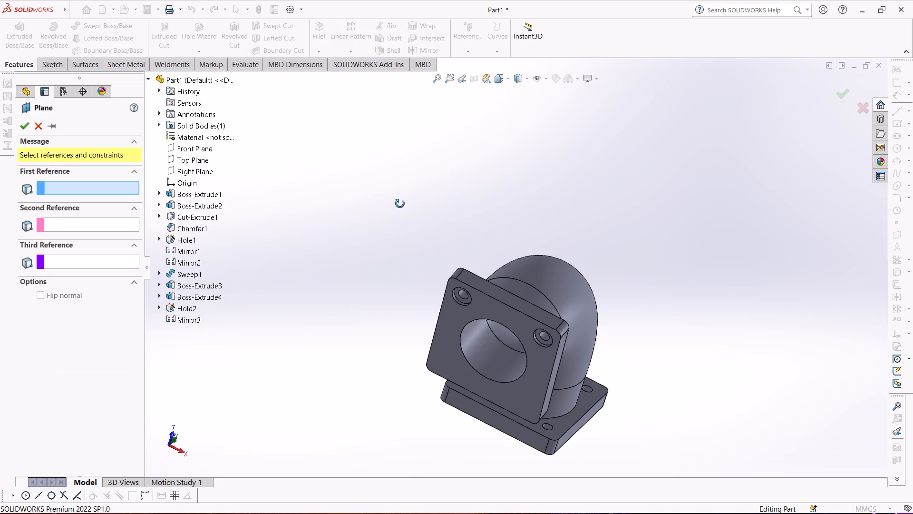
pyautogui.moveTo(400, 204); pyautogui.dragTo(401, 217, button='middle')
pyautogui.scroll(-4, 539, 324)
pyautogui.scroll(3, 492, 326)
pyautogui.moveTo(540, 299); pyautogui.dragTo(523, 331, button='middle')
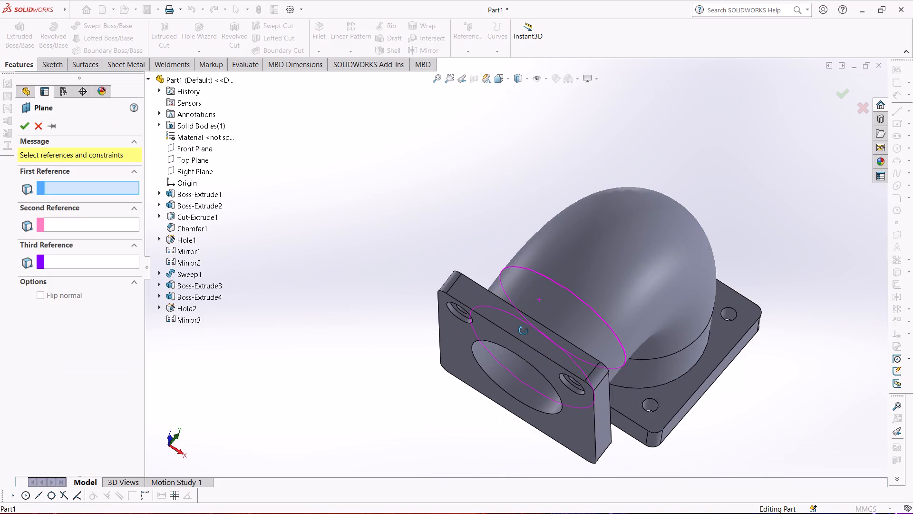
pyautogui.moveTo(523, 331); pyautogui.dragTo(515, 340, button='middle')
pyautogui.click(509, 322)
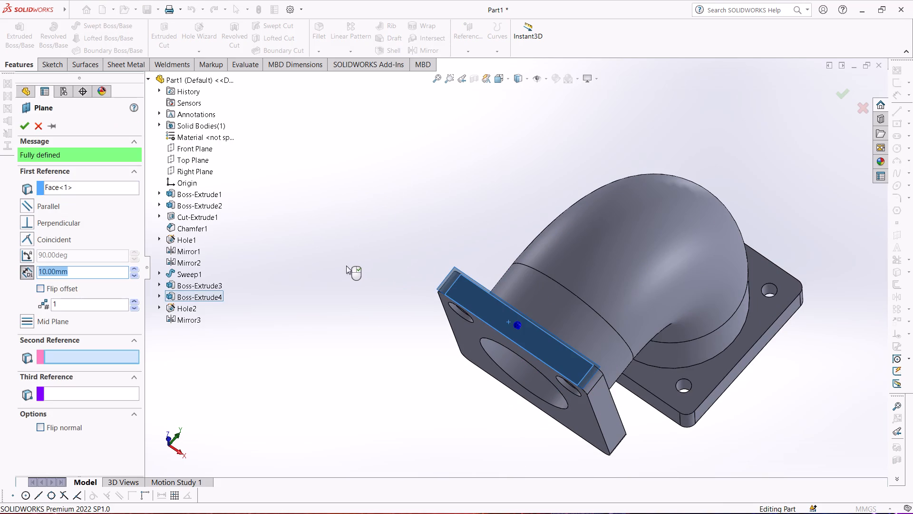
pyautogui.moveTo(353, 259); pyautogui.dragTo(389, 109, button='middle')
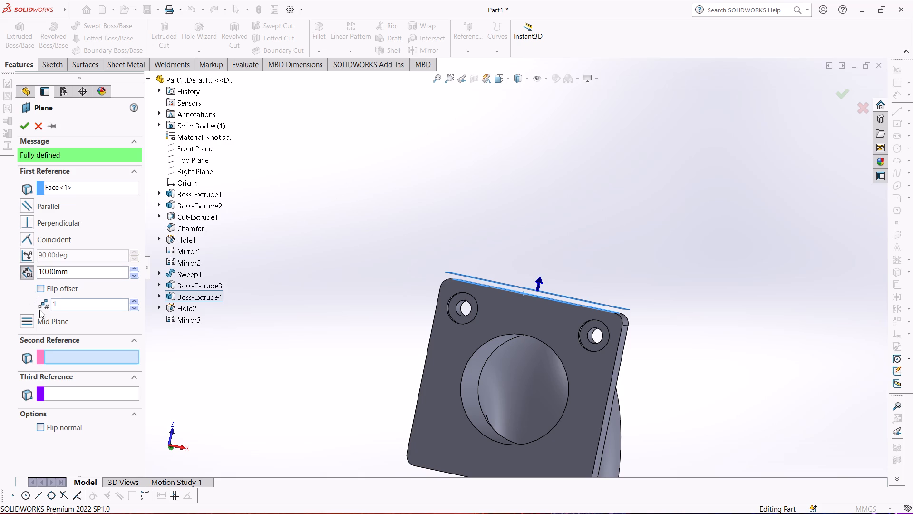
pyautogui.click(39, 287)
pyautogui.moveTo(372, 268); pyautogui.dragTo(374, 325, button='middle')
pyautogui.scroll(-2, 492, 282)
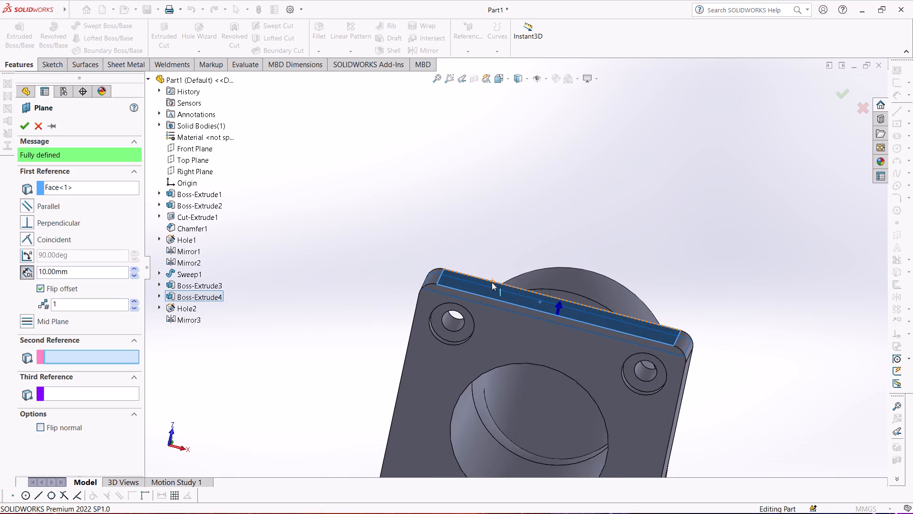
pyautogui.moveTo(83, 271); pyautogui.dragTo(5, 269)
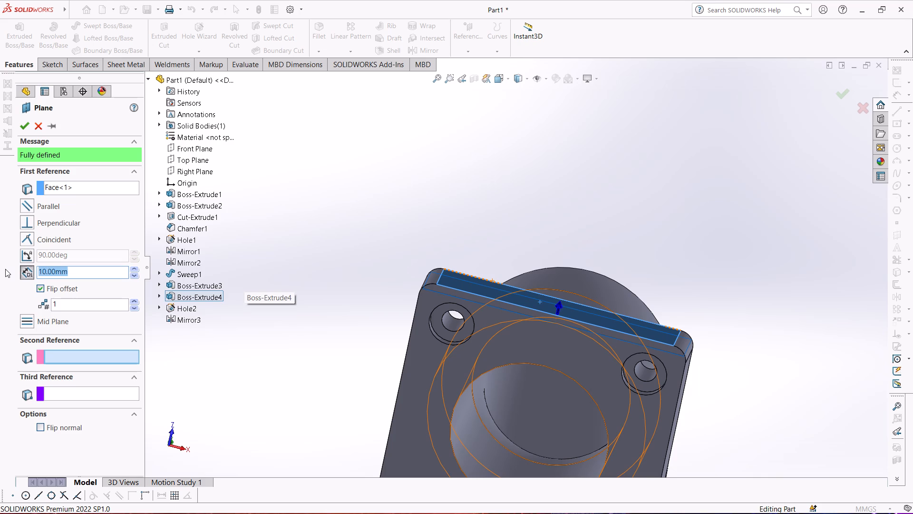
pyautogui.moveTo(5, 269); pyautogui.dragTo(3, 269)
pyautogui.write('360/2')
pyautogui.press('Return')
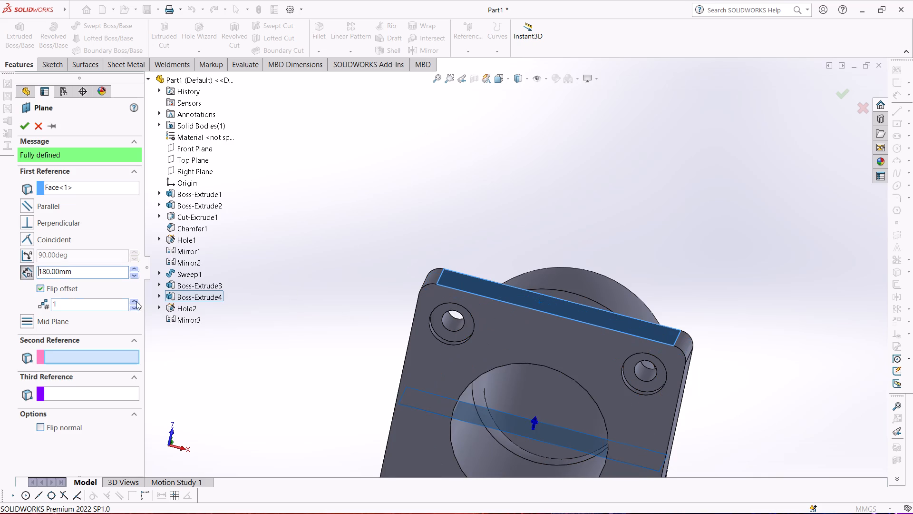
pyautogui.scroll(3, 279, 296)
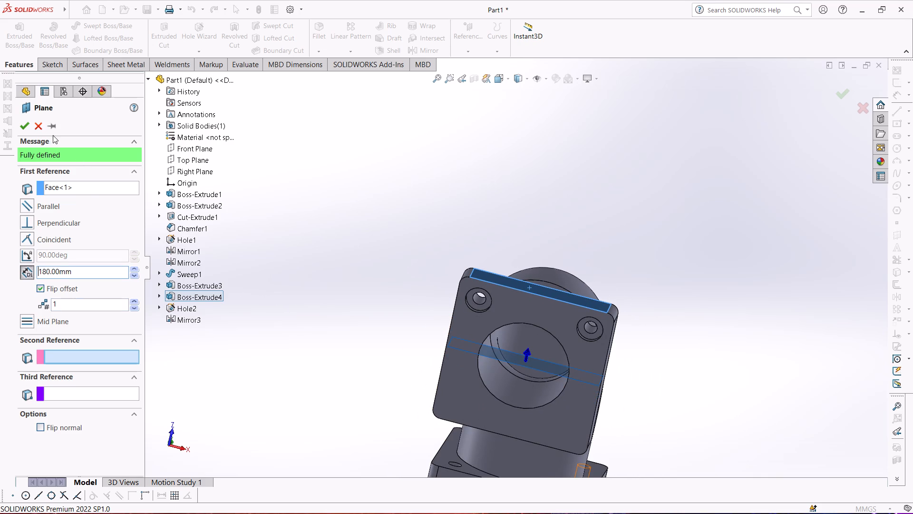
pyautogui.click(22, 127)
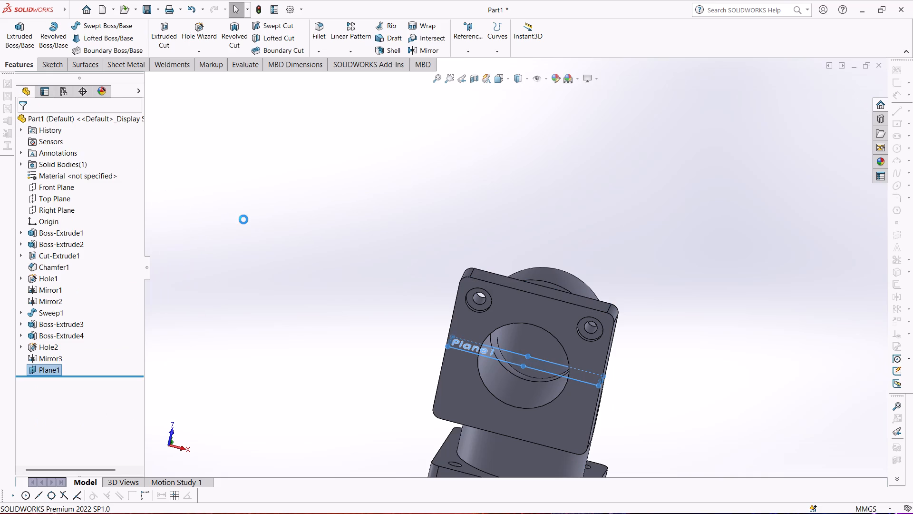
# Mirror Hole2 and Mirror3, the outlet flange's two upper counterbored holes, about Plane1 to the lower corners.
pyautogui.moveTo(261, 223); pyautogui.dragTo(269, 184, button='middle')
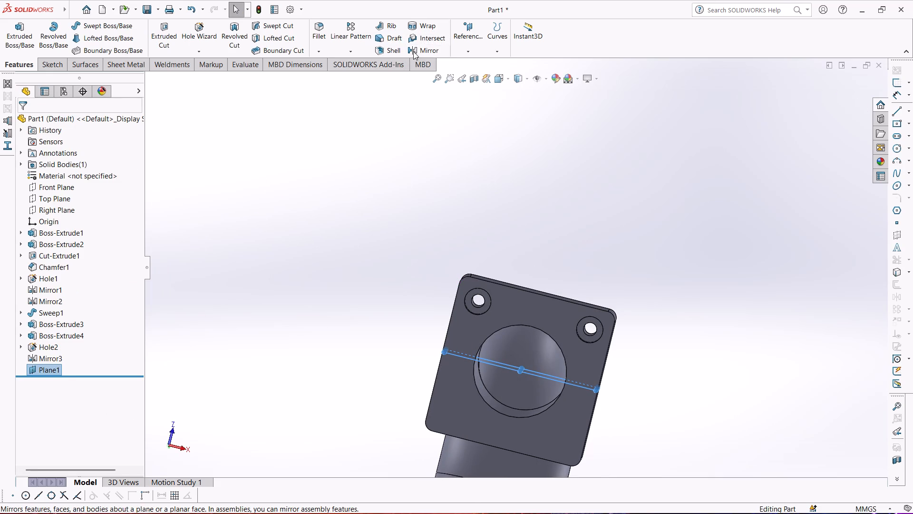
pyautogui.click(413, 51)
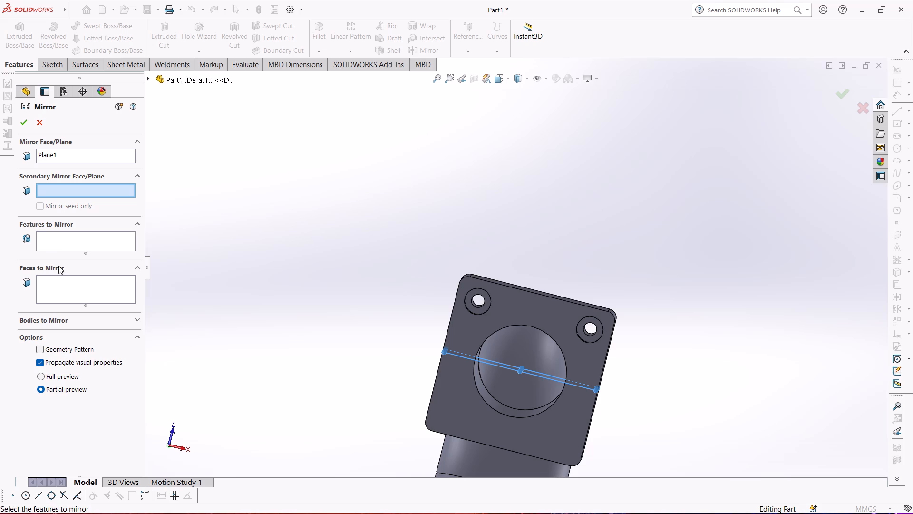
pyautogui.click(58, 234)
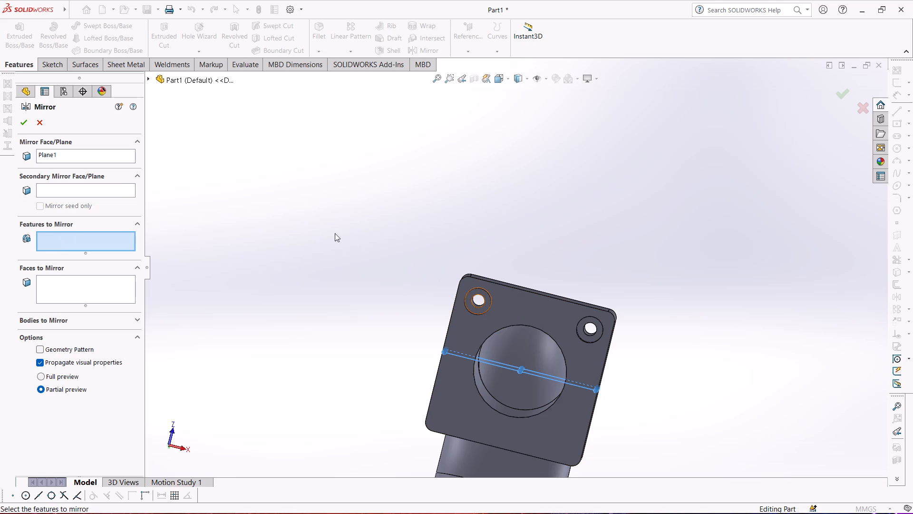
pyautogui.click(148, 79)
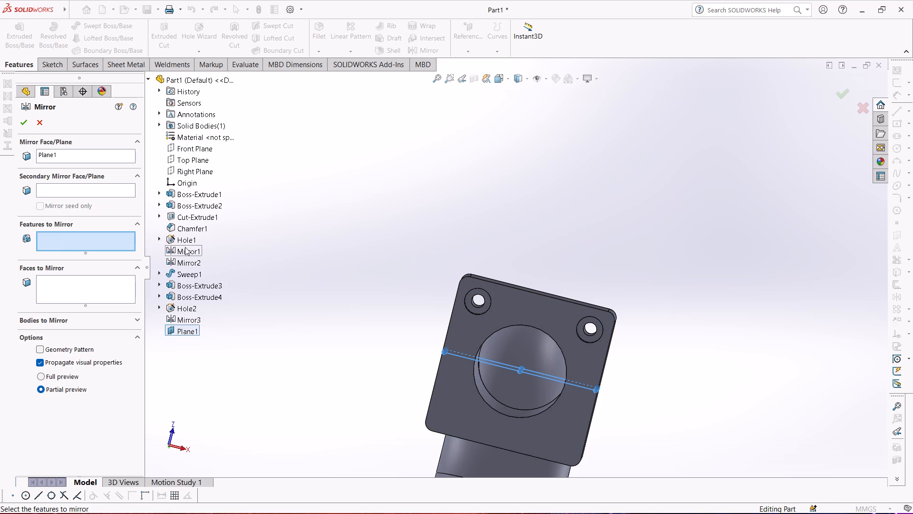
pyautogui.click(180, 308)
pyautogui.click(180, 321)
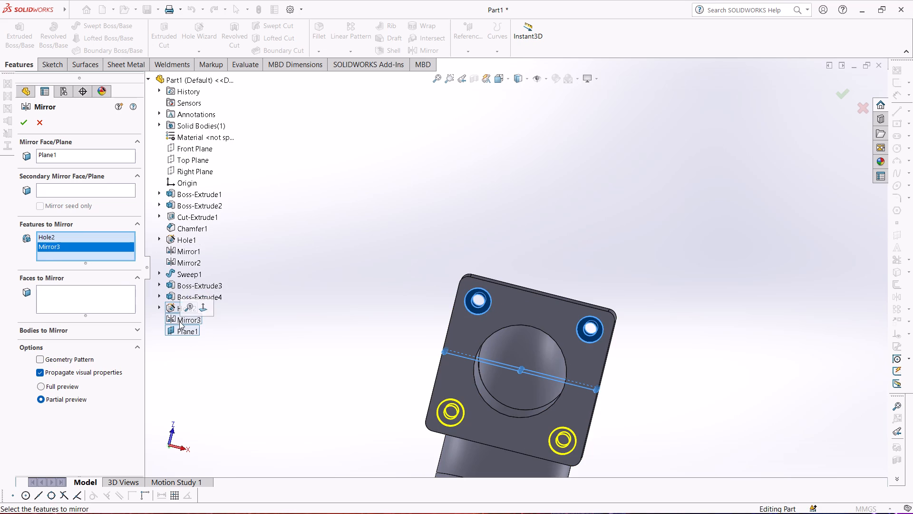
pyautogui.click(24, 124)
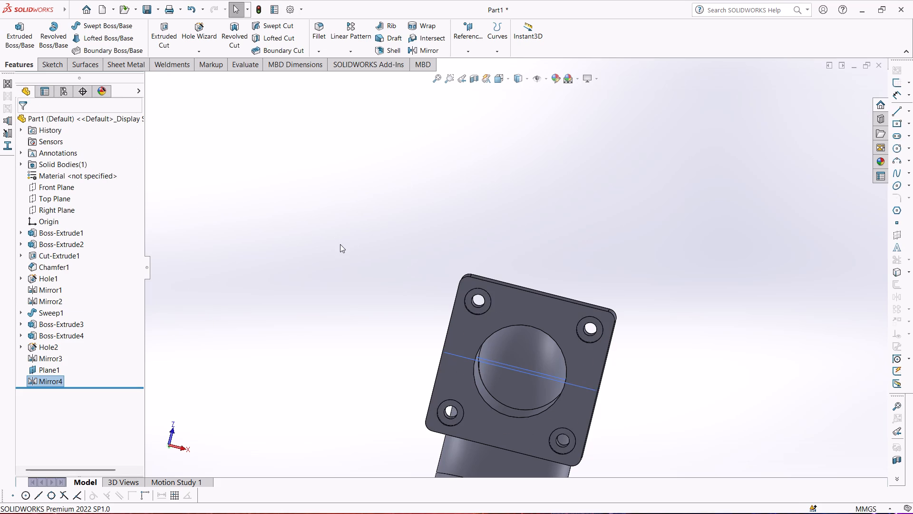
# Hide the reference plane Plane1 that runs through the outlet flange.
pyautogui.scroll(1, 340, 244)
pyautogui.moveTo(370, 262); pyautogui.dragTo(321, 262, button='middle')
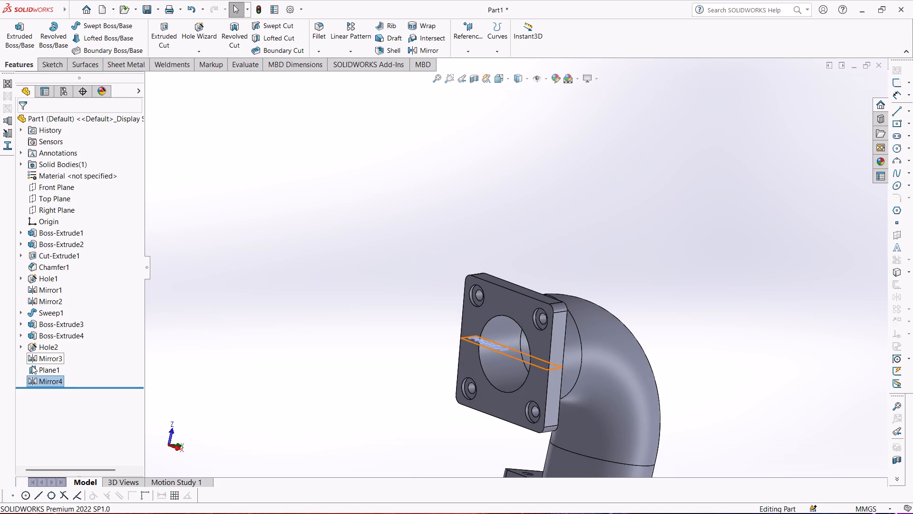
pyautogui.click(32, 366)
pyautogui.click(52, 351)
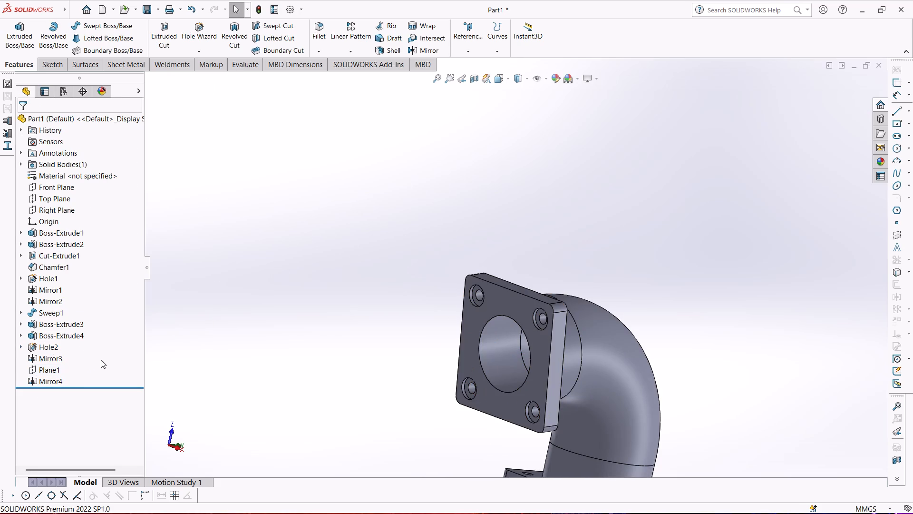
# Fillet the two circular edges where the pipe's outer surface meets the inlet and outlet flanges with a 10 mm radius.
pyautogui.scroll(2, 468, 353)
pyautogui.moveTo(476, 353); pyautogui.dragTo(641, 347, button='middle')
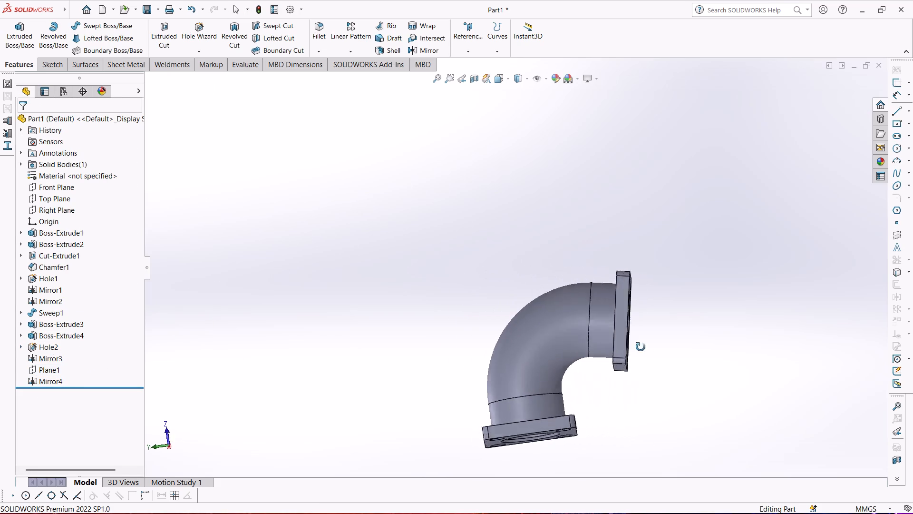
pyautogui.moveTo(641, 347); pyautogui.dragTo(374, 398, button='middle')
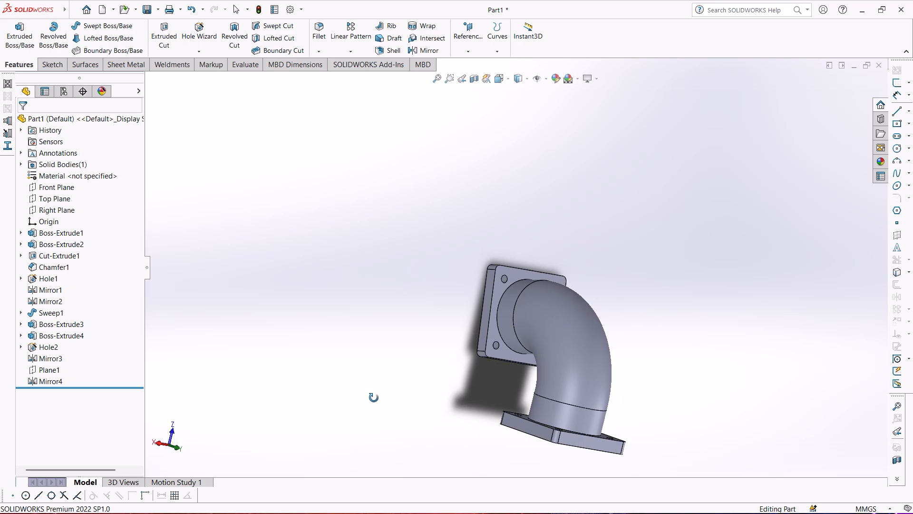
pyautogui.moveTo(374, 398); pyautogui.dragTo(373, 396, button='middle')
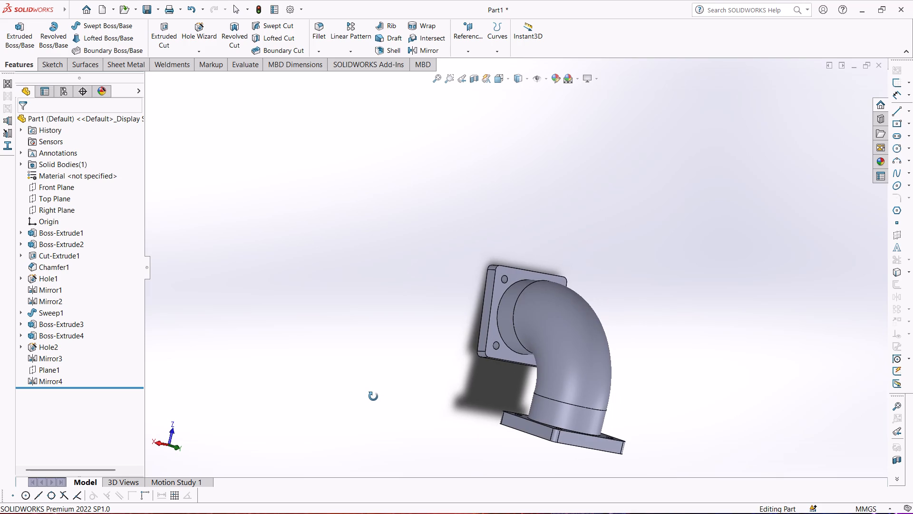
pyautogui.moveTo(373, 396); pyautogui.dragTo(362, 395, button='middle')
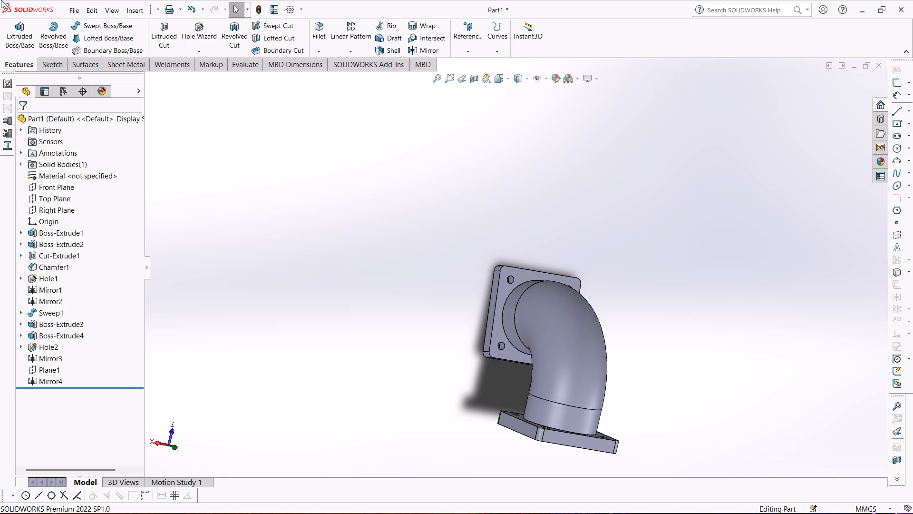
pyautogui.click(365, 192)
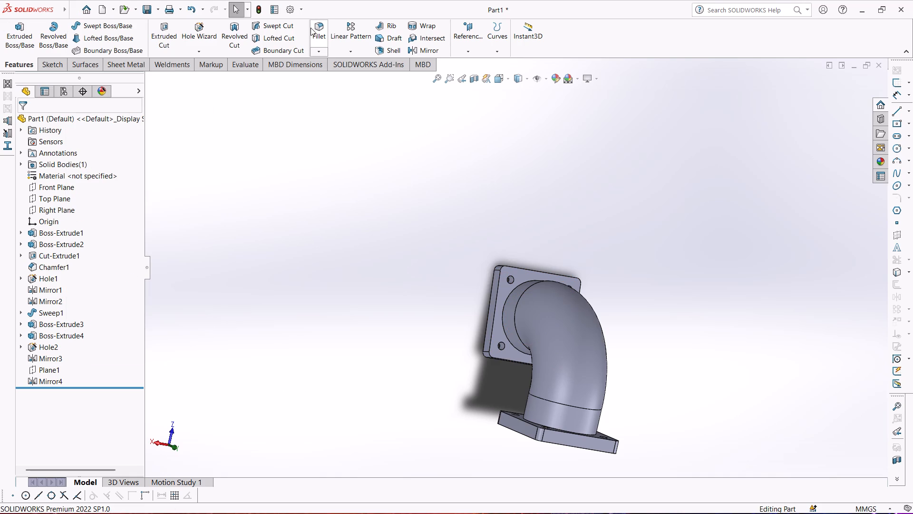
pyautogui.click(313, 28)
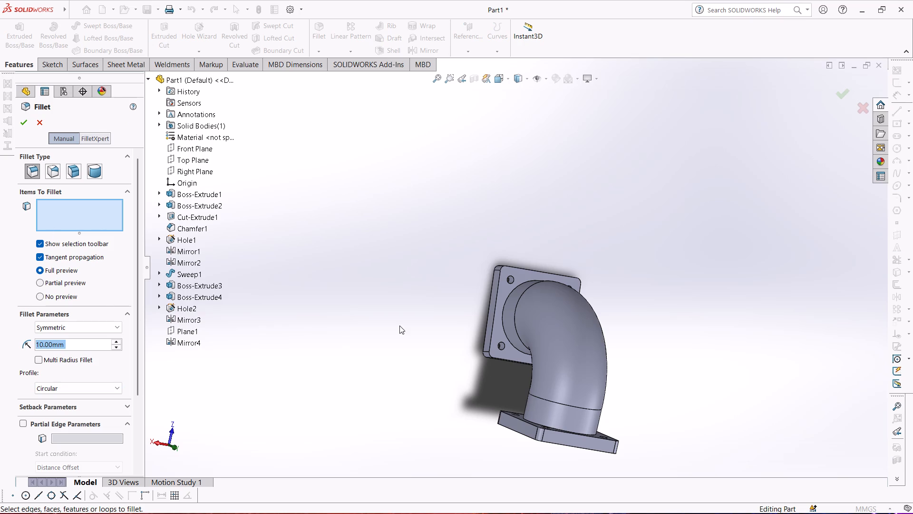
pyautogui.scroll(-5, 478, 301)
pyautogui.click(551, 297)
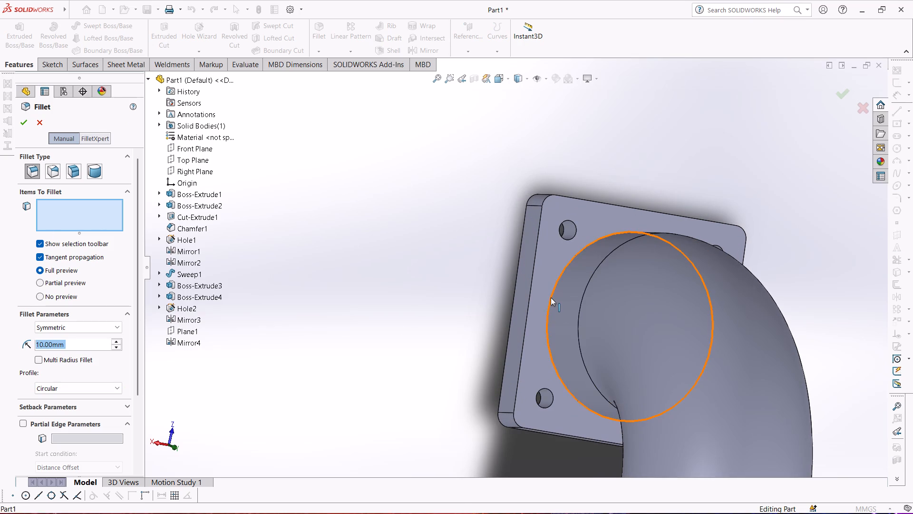
pyautogui.scroll(4, 454, 274)
pyautogui.moveTo(470, 307); pyautogui.dragTo(483, 425, button='middle')
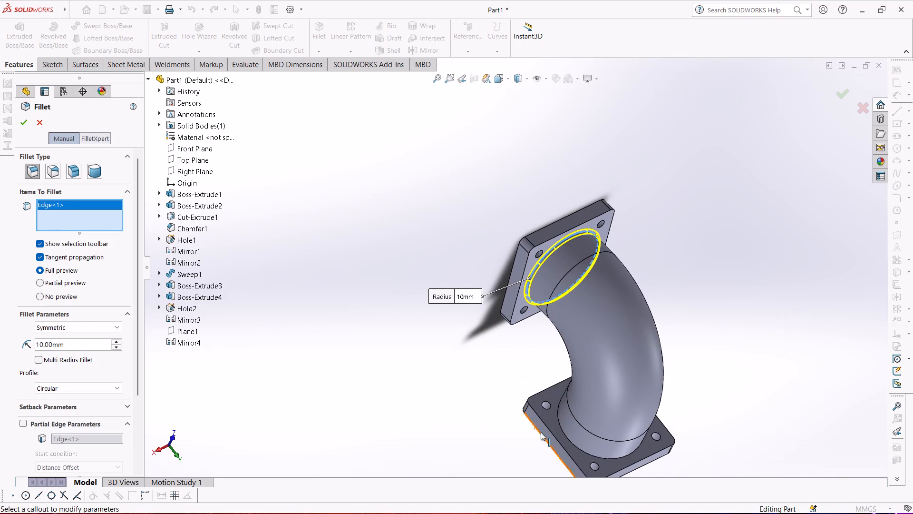
pyautogui.scroll(-4, 558, 428)
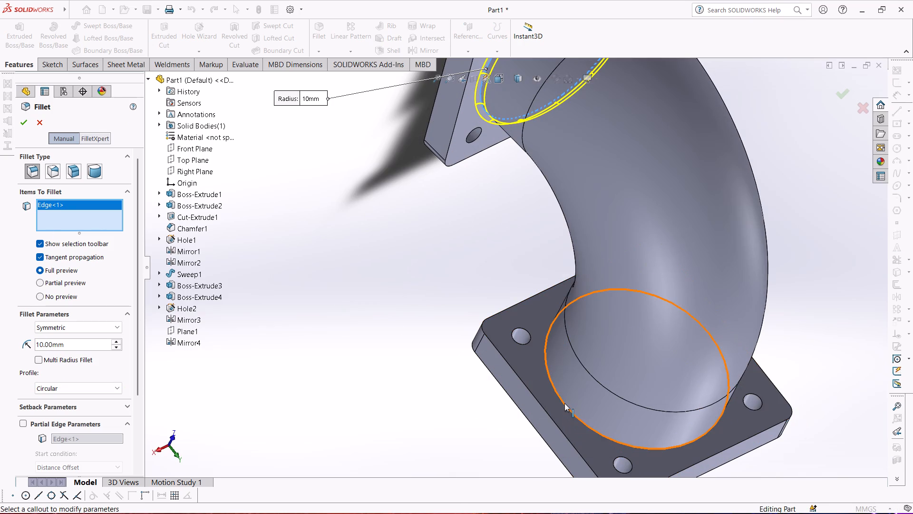
pyautogui.click(564, 403)
pyautogui.click(20, 122)
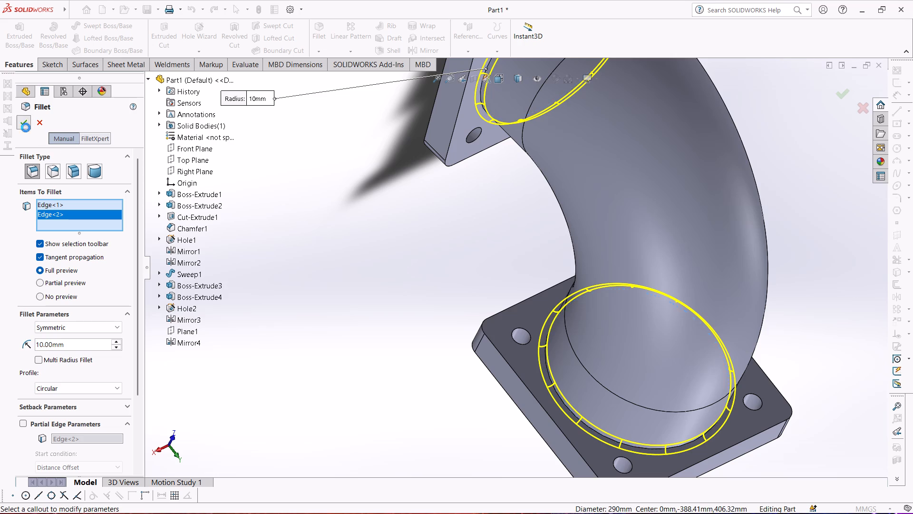
# Chamfer the bore edge on the outlet flange's outer face 10 mm at 45 degrees.
pyautogui.scroll(1, 451, 305)
pyautogui.moveTo(455, 289); pyautogui.dragTo(323, 122, button='middle')
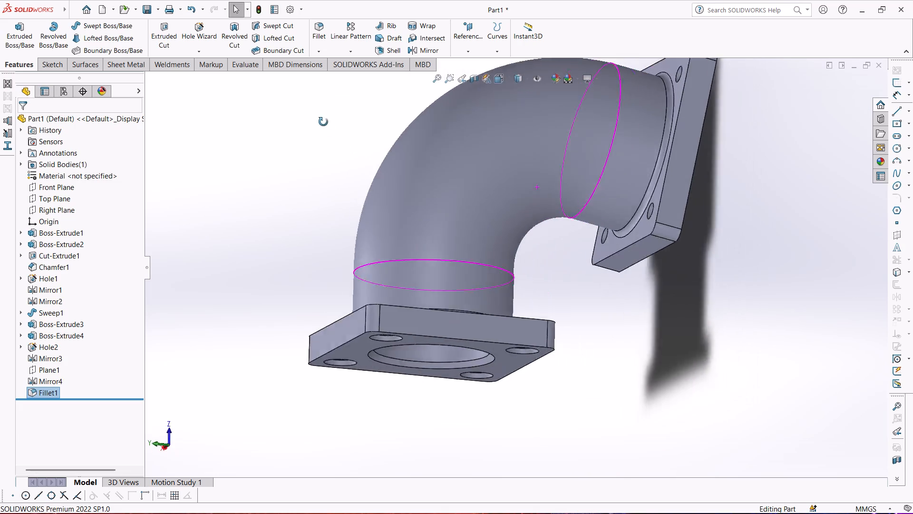
pyautogui.moveTo(323, 122); pyautogui.dragTo(316, 103, button='middle')
pyautogui.scroll(-3, 419, 372)
pyautogui.moveTo(379, 304); pyautogui.dragTo(301, 191, button='middle')
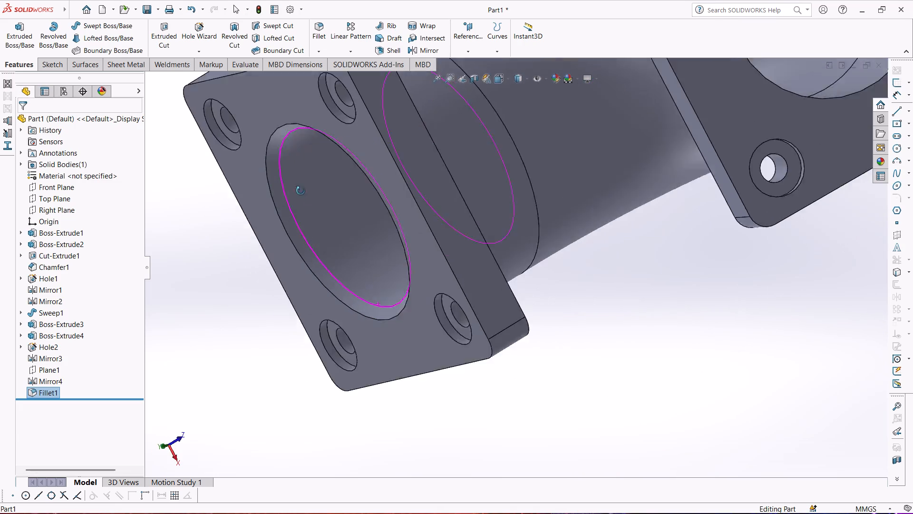
pyautogui.moveTo(301, 191); pyautogui.dragTo(290, 183, button='middle')
pyautogui.scroll(4, 288, 181)
pyautogui.scroll(-3, 576, 149)
pyautogui.moveTo(574, 156); pyautogui.dragTo(544, 209, button='middle')
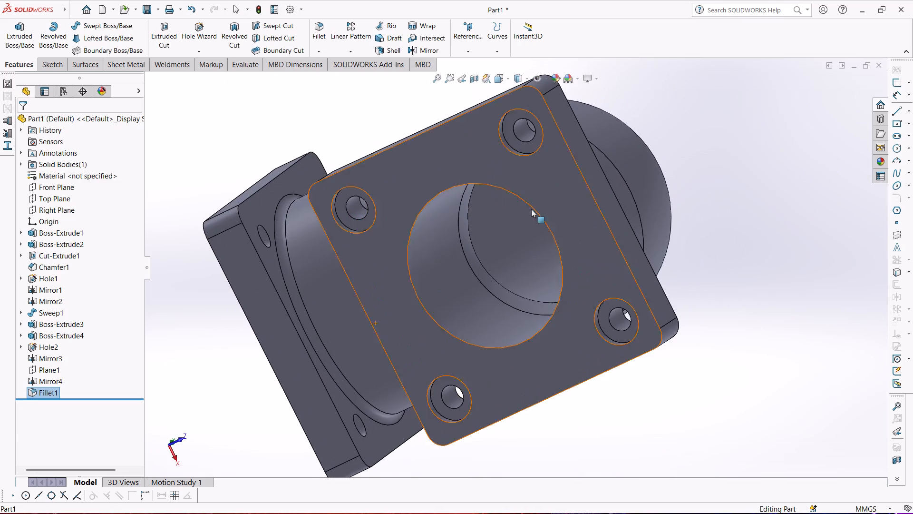
pyautogui.click(316, 49)
pyautogui.click(320, 78)
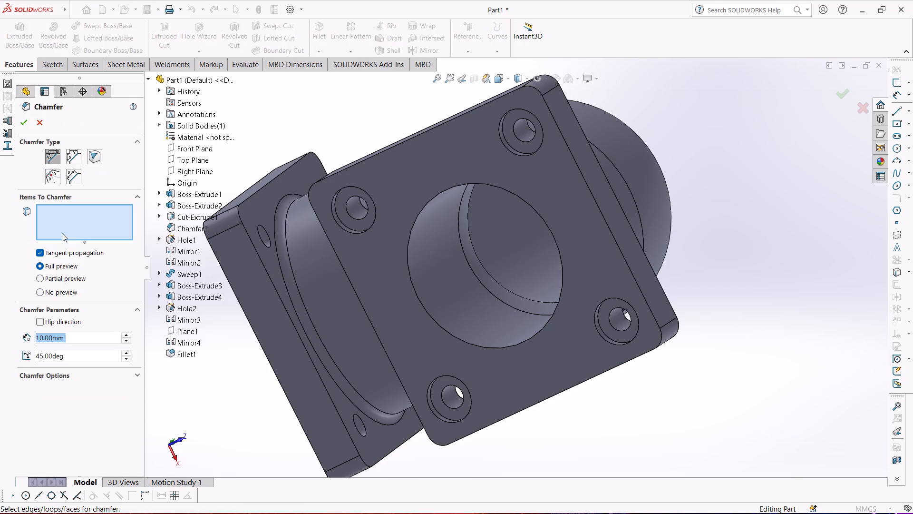
pyautogui.click(412, 230)
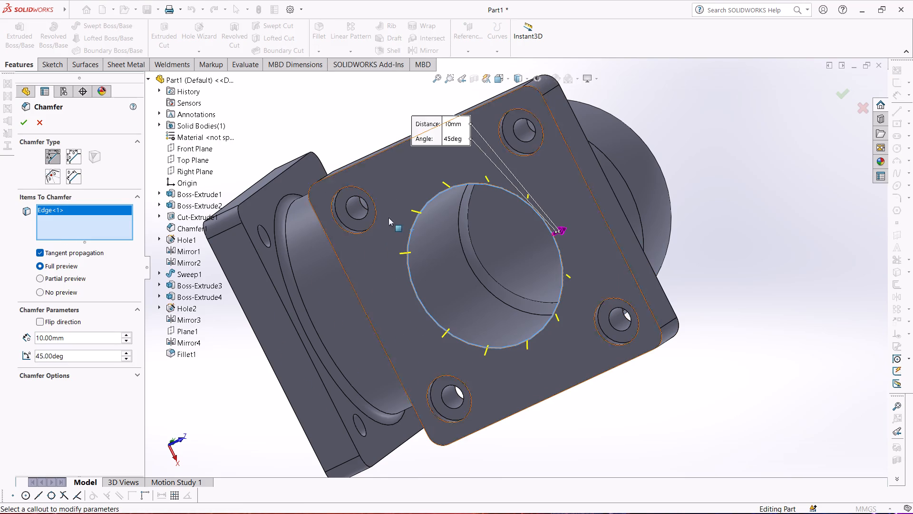
pyautogui.click(23, 123)
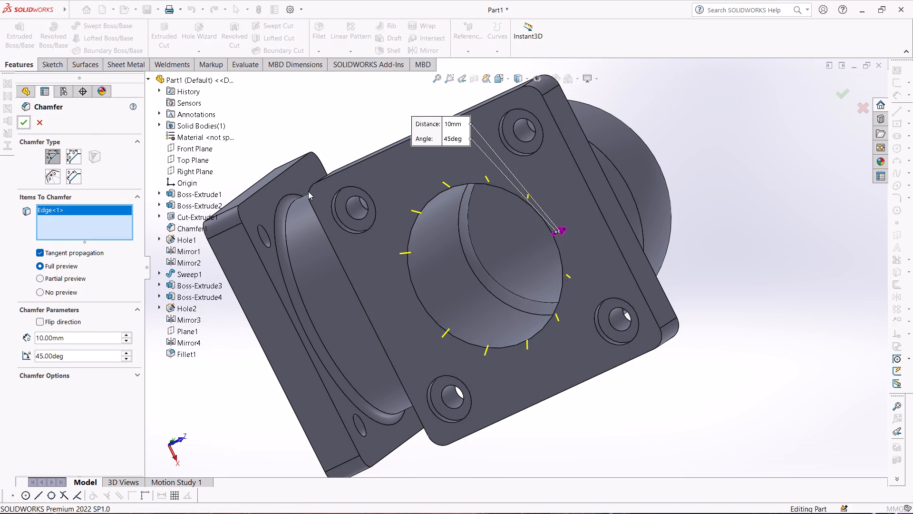
# Examine the bend pipe from several sides, including both flange faces, bore edges and counterbored holes.
pyautogui.scroll(4, 318, 190)
pyautogui.moveTo(361, 153); pyautogui.dragTo(353, 84, button='middle')
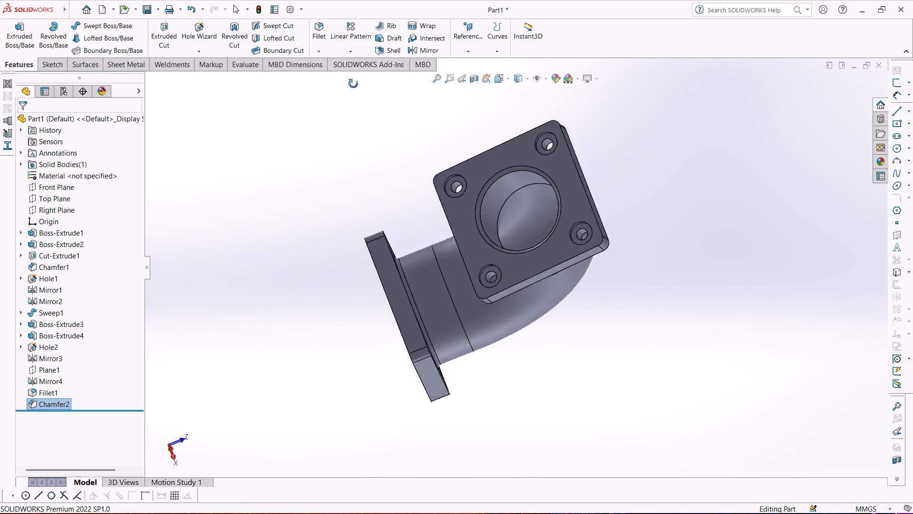
pyautogui.moveTo(353, 84); pyautogui.dragTo(430, 389, button='middle')
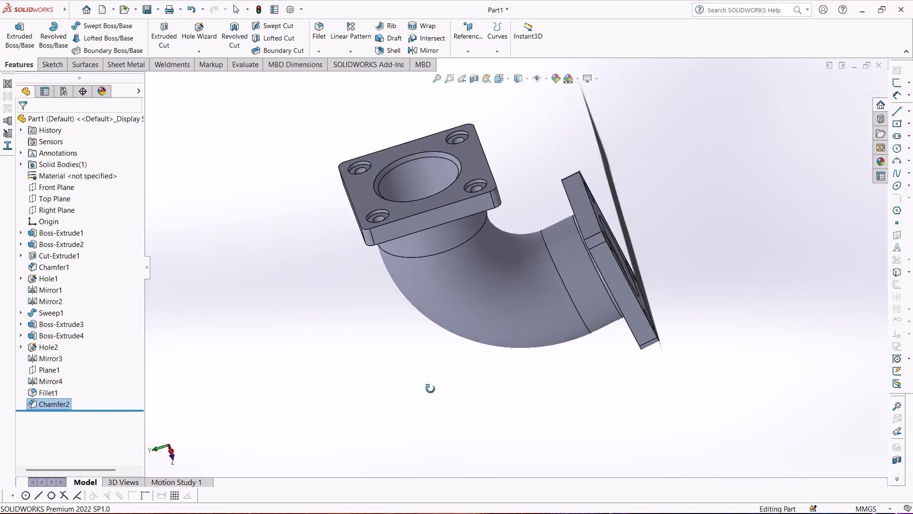
pyautogui.moveTo(430, 389); pyautogui.dragTo(375, 466, button='middle')
pyautogui.scroll(-2, 515, 301)
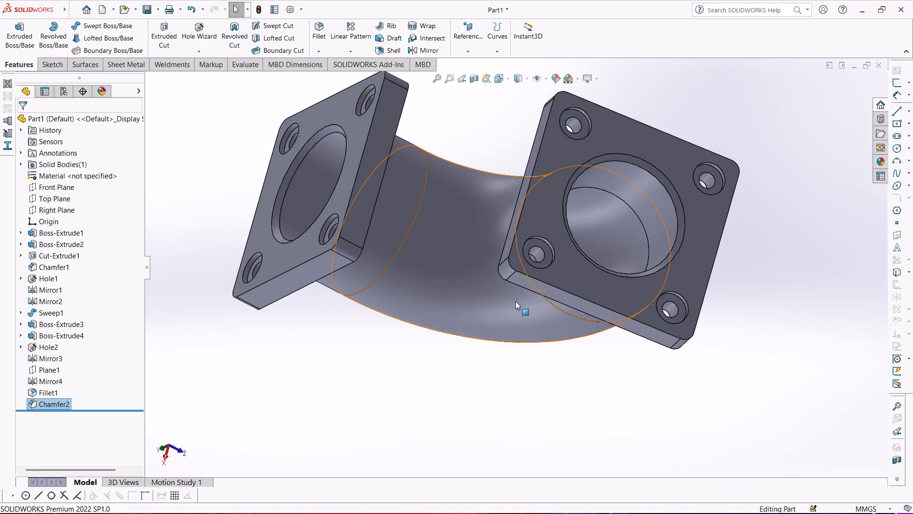
pyautogui.moveTo(514, 300); pyautogui.dragTo(459, 372, button='middle')
pyautogui.scroll(3, 370, 271)
pyautogui.moveTo(375, 269); pyautogui.dragTo(387, 413, button='middle')
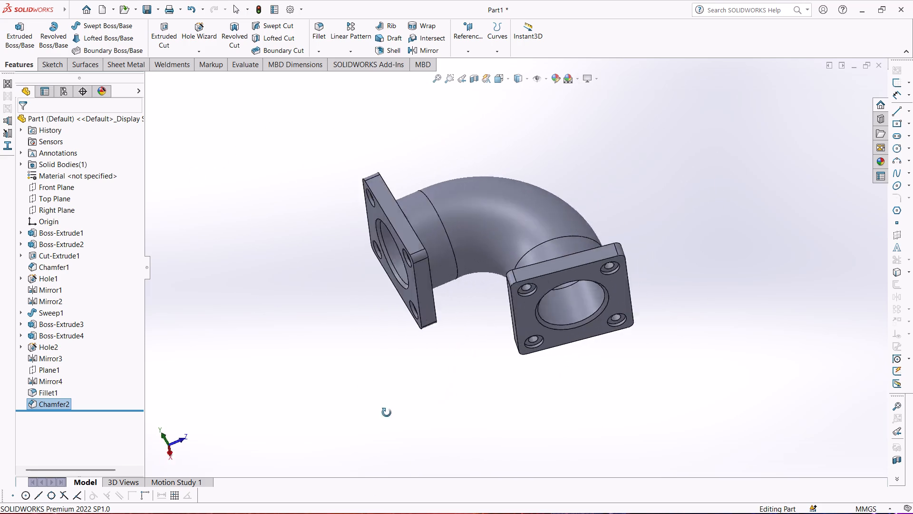
pyautogui.moveTo(387, 413); pyautogui.dragTo(359, 416, button='middle')
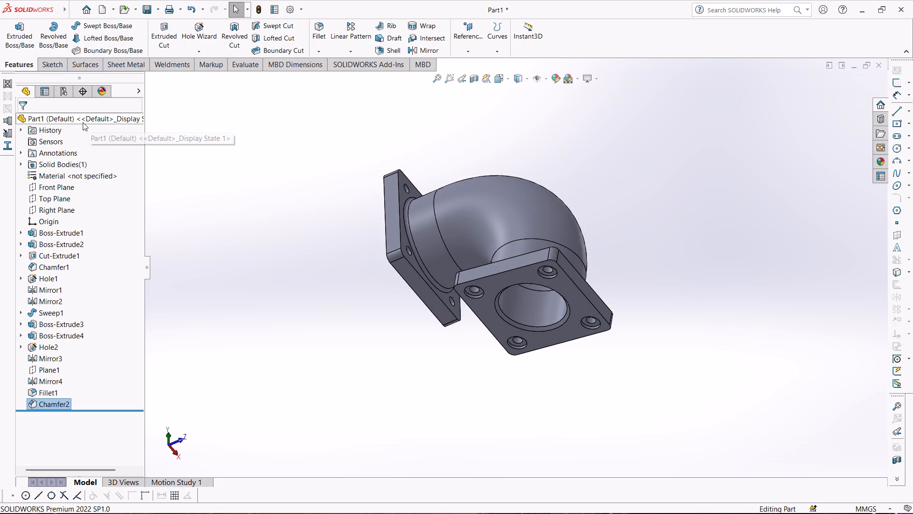
# Apply the standard medium gray colour to Chamfer2, the swept bend, both straight pipe ends, both flanges and Fillet1.
pyautogui.click(560, 77)
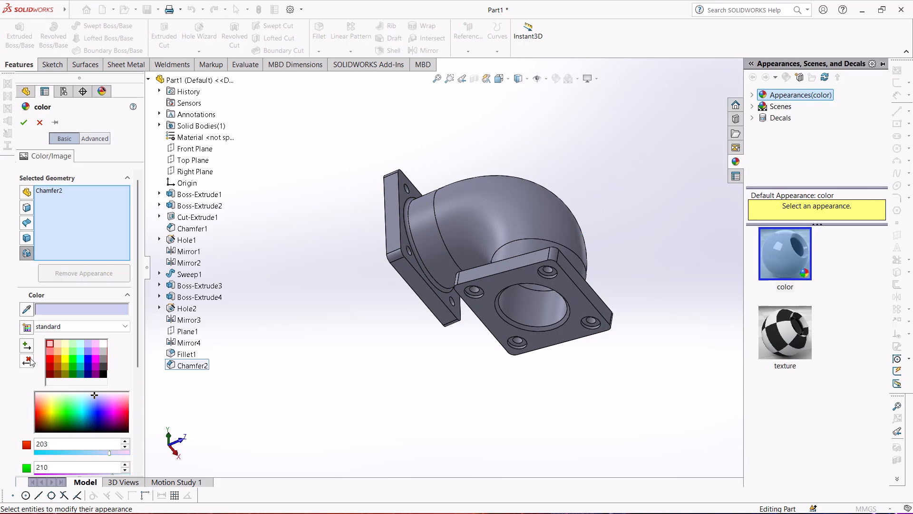
pyautogui.click(104, 360)
pyautogui.click(512, 207)
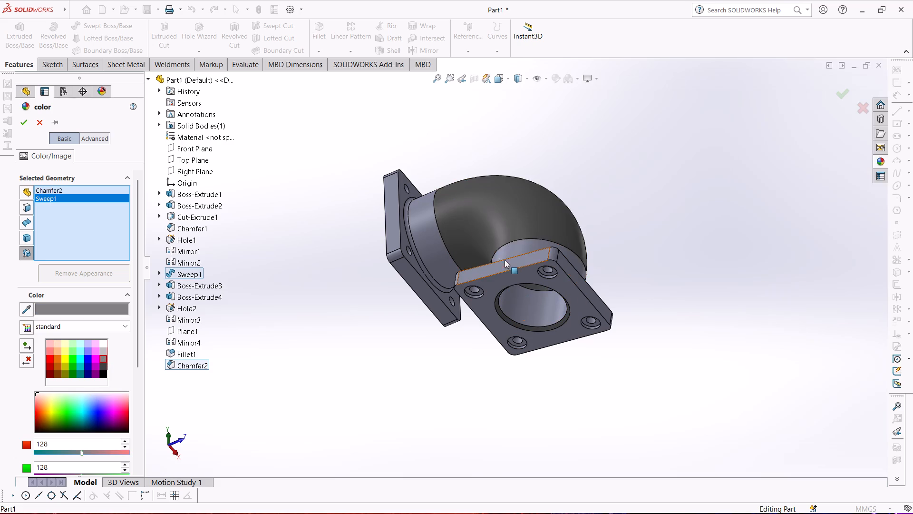
pyautogui.click(505, 277)
pyautogui.click(514, 251)
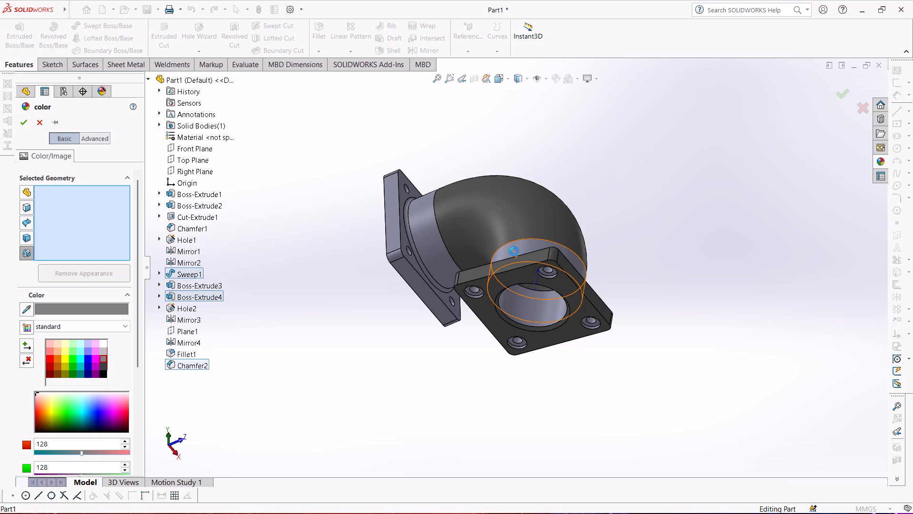
pyautogui.click(424, 233)
pyautogui.click(394, 217)
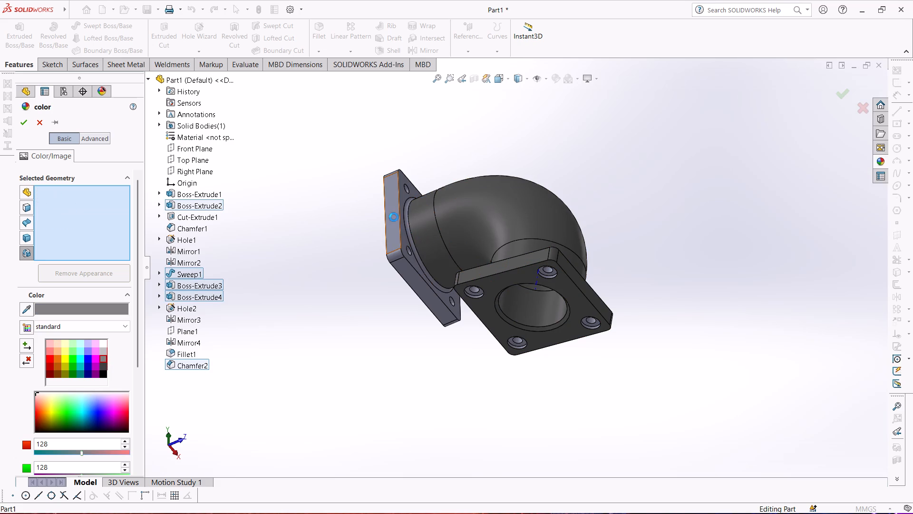
pyautogui.click(410, 240)
# Add the outlet flange's hole features Mirror4, Hole2 and Mirror3 to the gray colour selection.
pyautogui.moveTo(434, 244); pyautogui.dragTo(436, 251, button='middle')
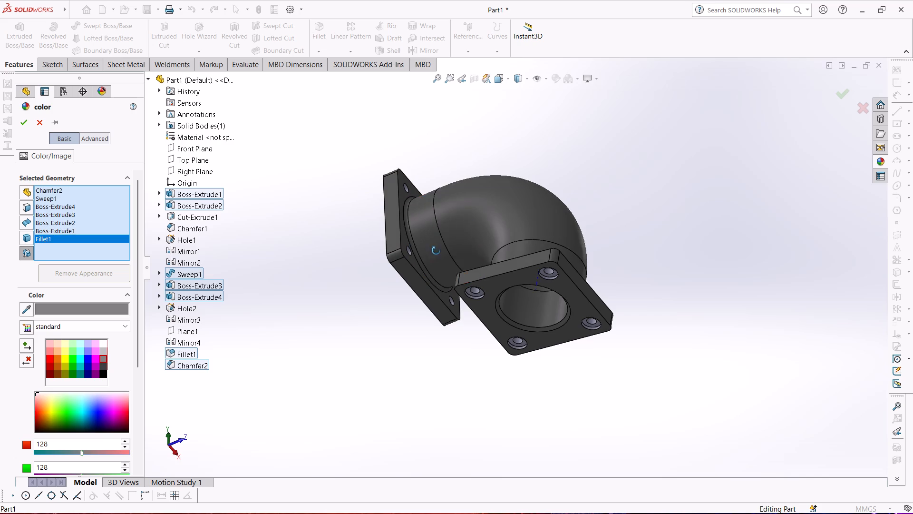
pyautogui.moveTo(436, 251); pyautogui.dragTo(456, 379, button='middle')
pyautogui.scroll(-4, 521, 320)
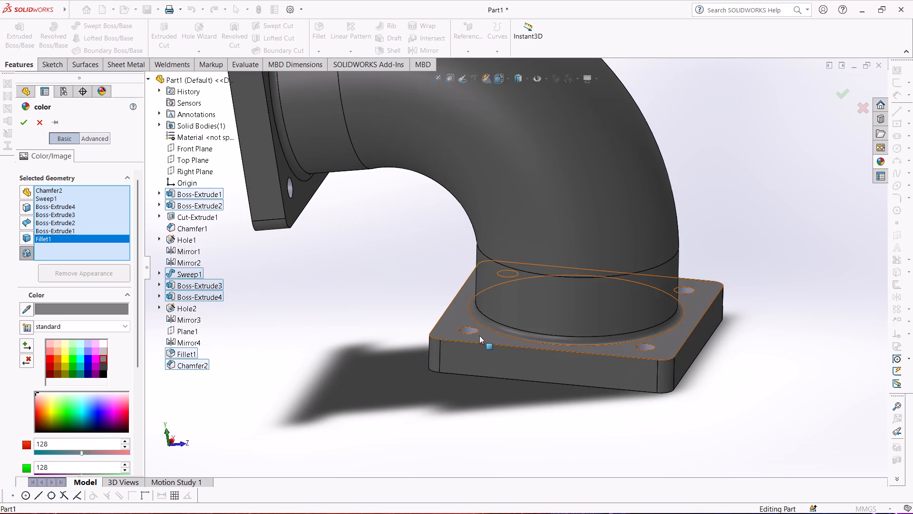
pyautogui.click(470, 328)
pyautogui.click(640, 345)
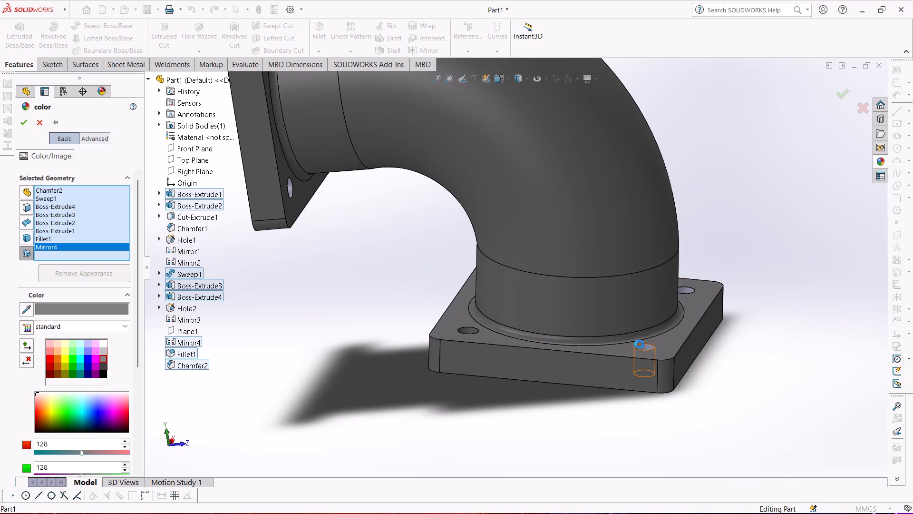
pyautogui.click(684, 289)
# Add Mirror1, Chamfer1, Mirror2 and Hole1 on the other flange to the gray colour selection and apply the appearance.
pyautogui.moveTo(522, 252); pyautogui.dragTo(641, 332, button='middle')
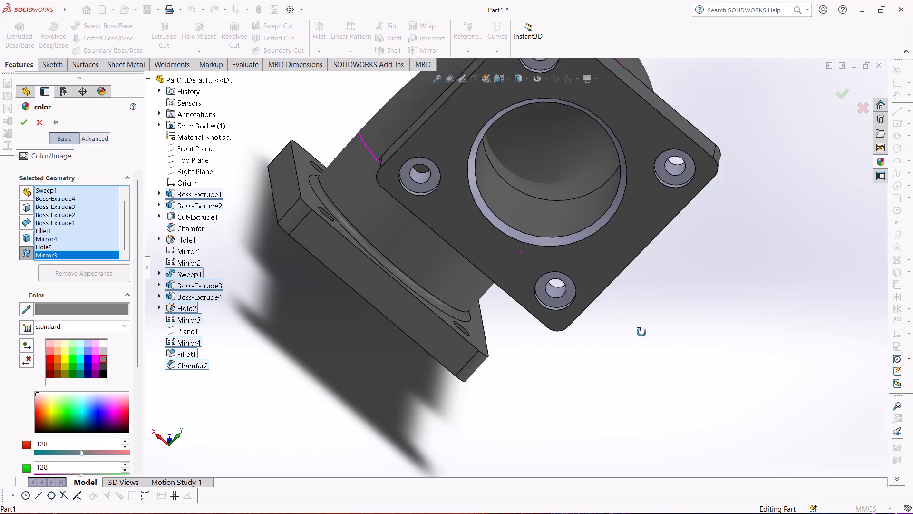
pyautogui.moveTo(641, 332); pyautogui.dragTo(636, 320, button='middle')
pyautogui.click(418, 163)
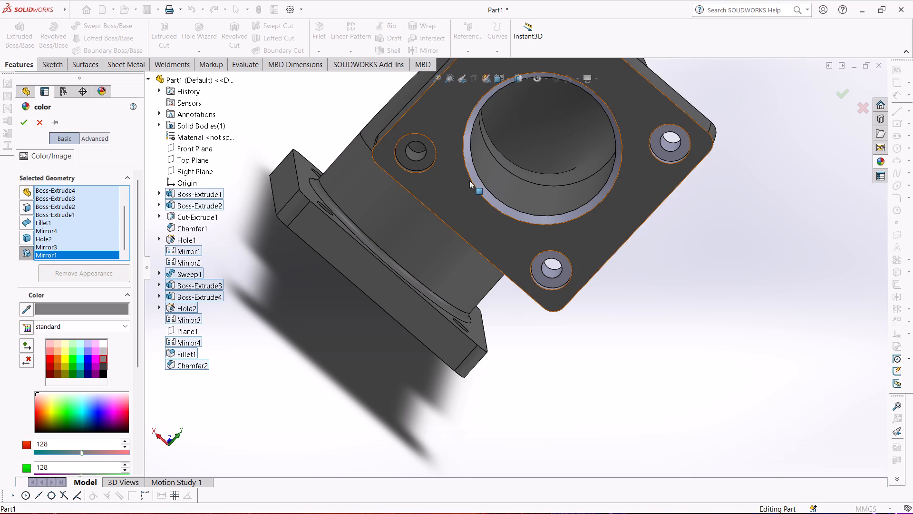
pyautogui.click(475, 178)
pyautogui.click(532, 265)
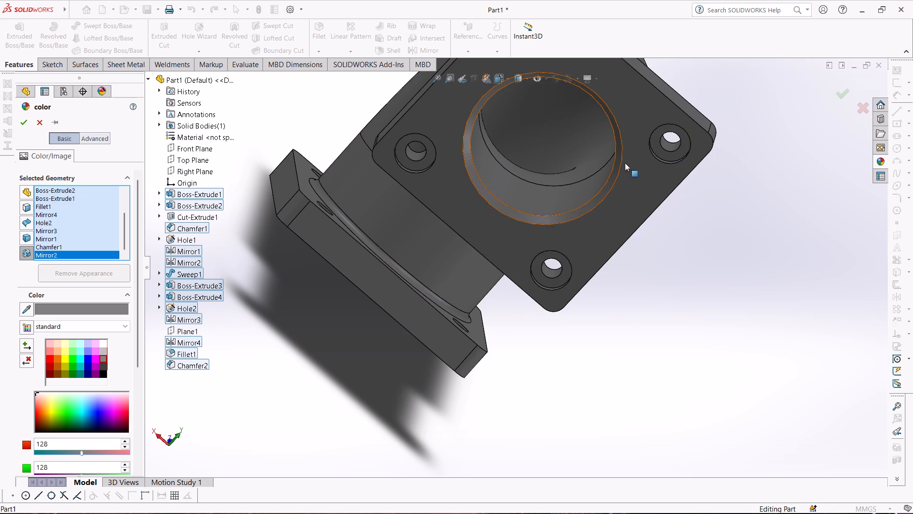
pyautogui.scroll(3, 585, 141)
pyautogui.click(518, 133)
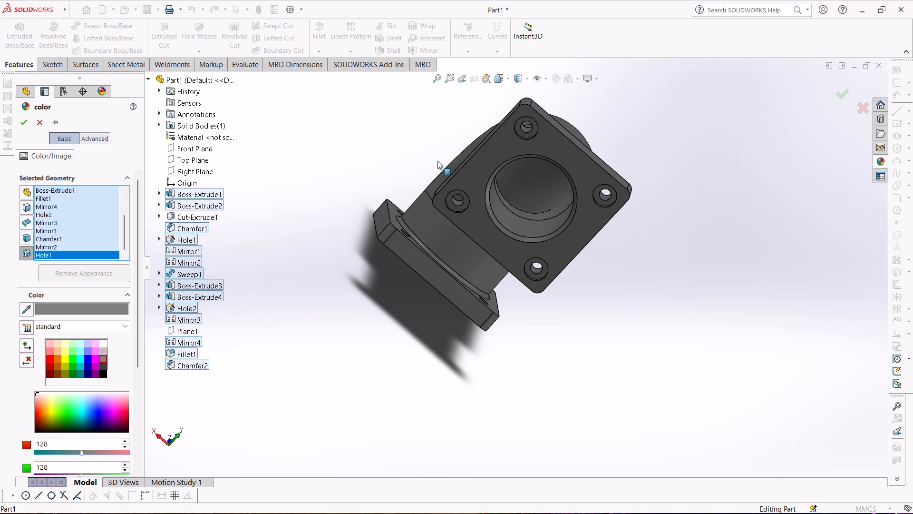
pyautogui.moveTo(395, 200); pyautogui.dragTo(510, 131, button='middle')
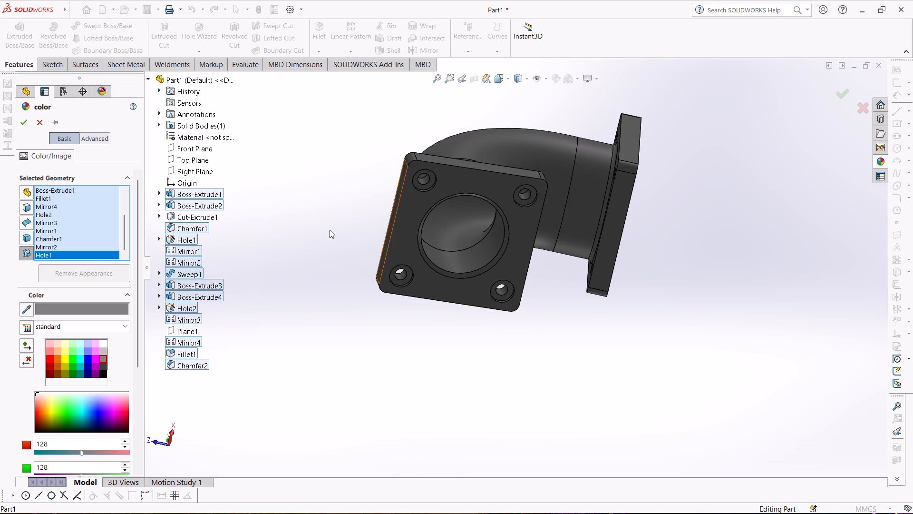
pyautogui.moveTo(330, 229); pyautogui.dragTo(452, 270, button='middle')
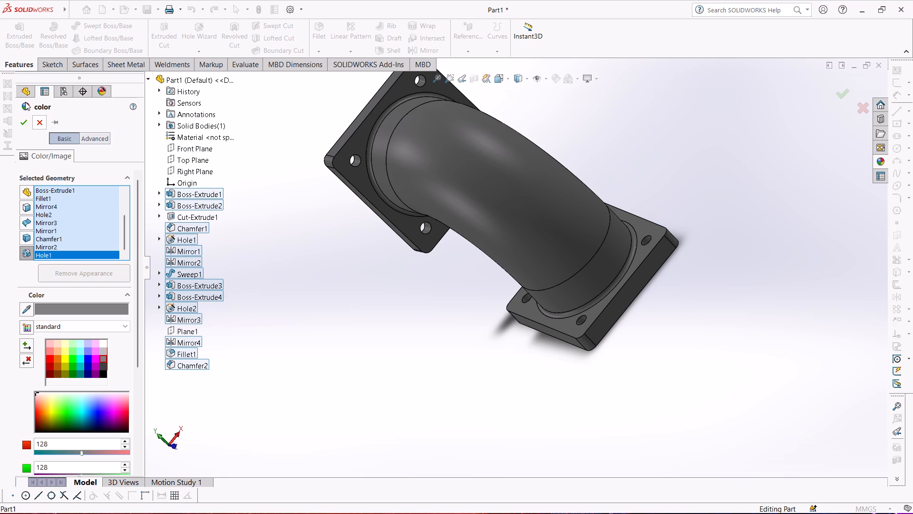
pyautogui.click(22, 122)
# Save the part as bend_pipe in the internship folder.
pyautogui.scroll(3, 351, 197)
pyautogui.moveTo(351, 197); pyautogui.dragTo(542, 234, button='middle')
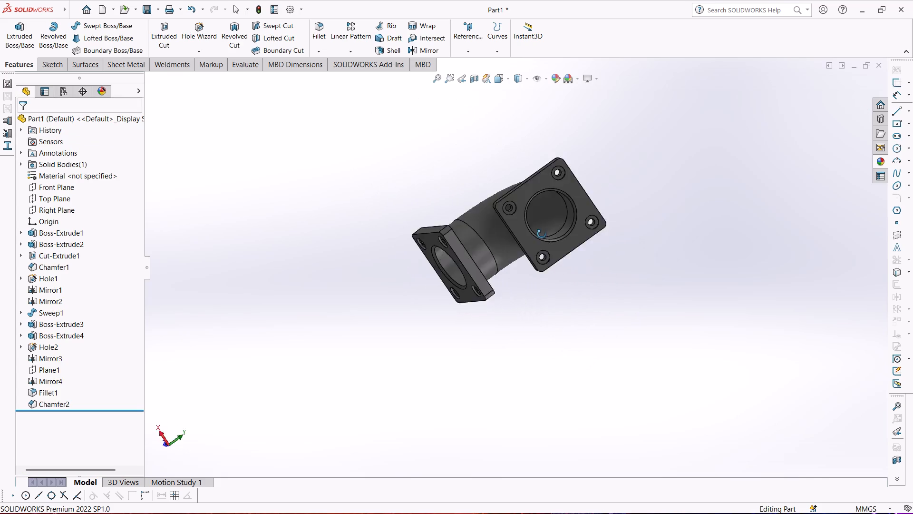
pyautogui.moveTo(542, 234); pyautogui.dragTo(655, 297, button='middle')
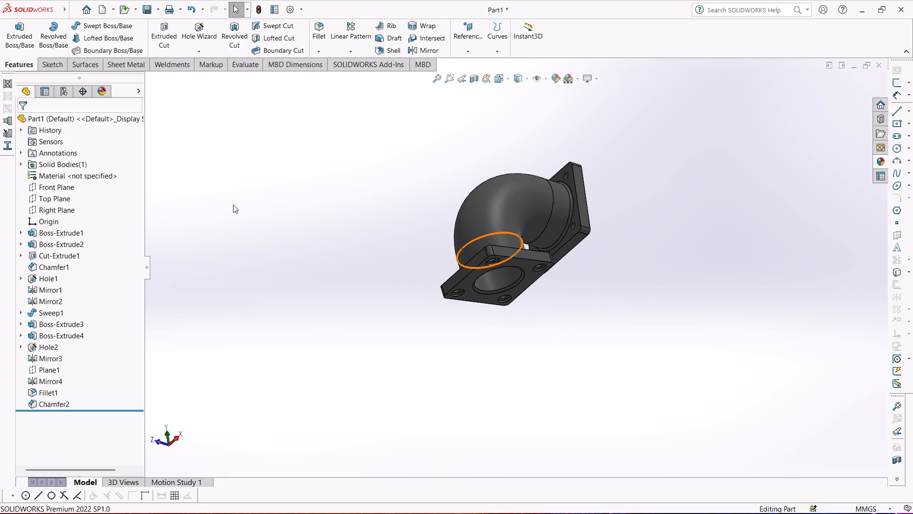
pyautogui.hotkey('ctrl', 's')
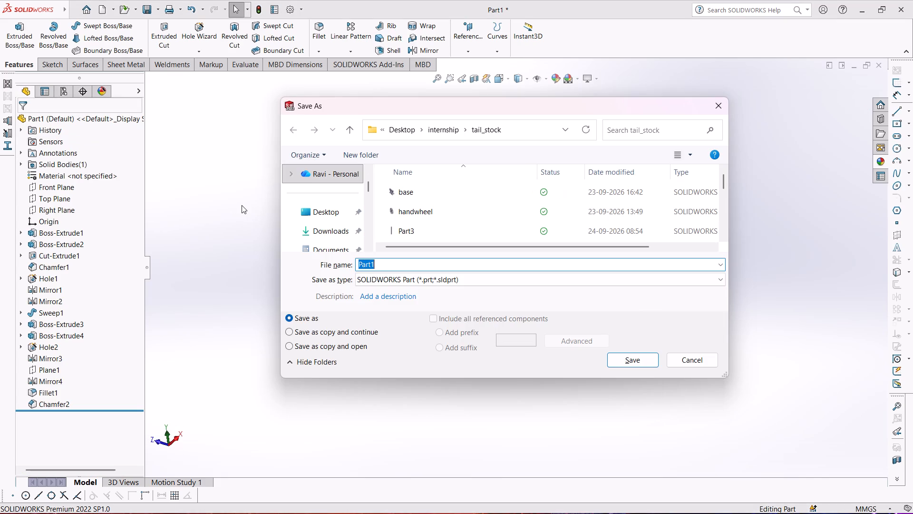
pyautogui.write('be')
pyautogui.write('nd')
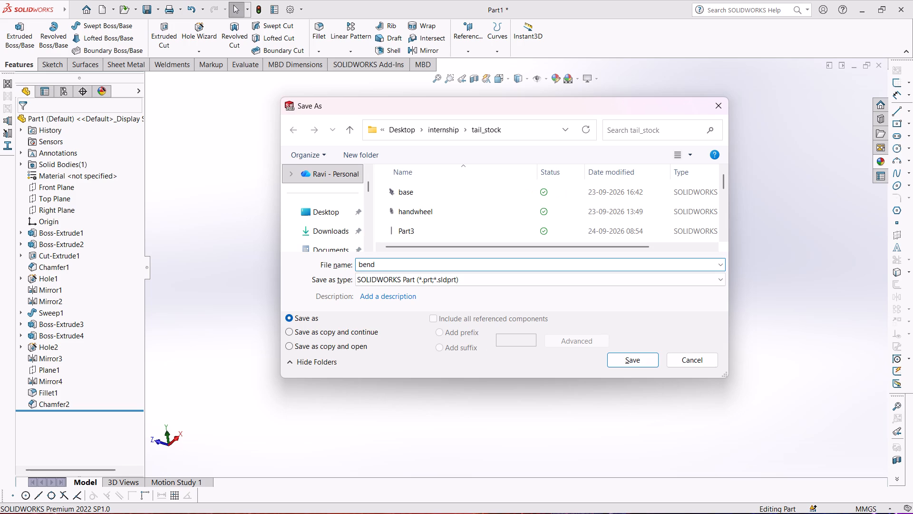
pyautogui.write('_pipe')
pyautogui.click(451, 136)
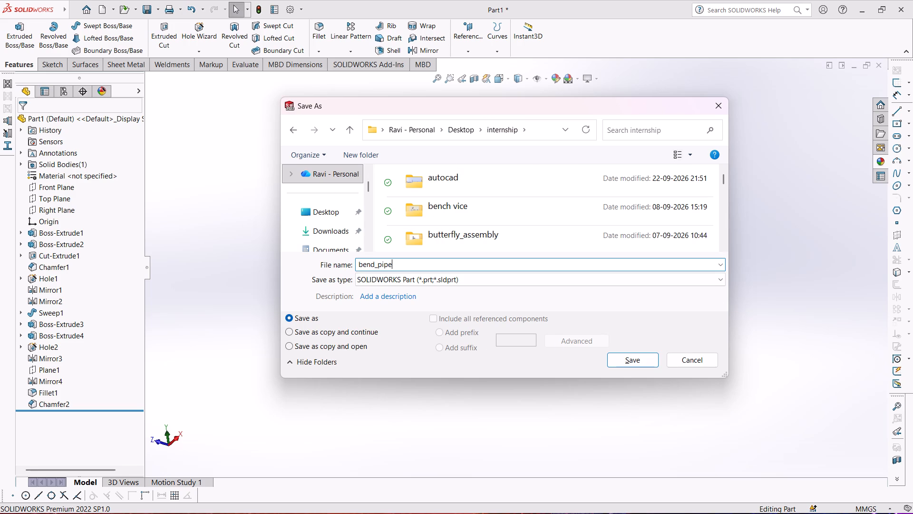
pyautogui.click(626, 361)
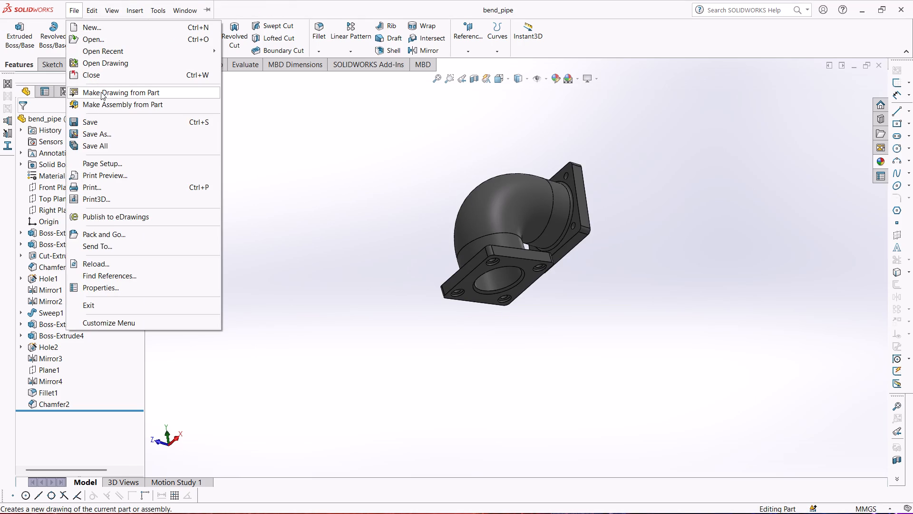
# Create a drawing from the part on a standard A3 (ISO) sheet.
pyautogui.click(101, 92)
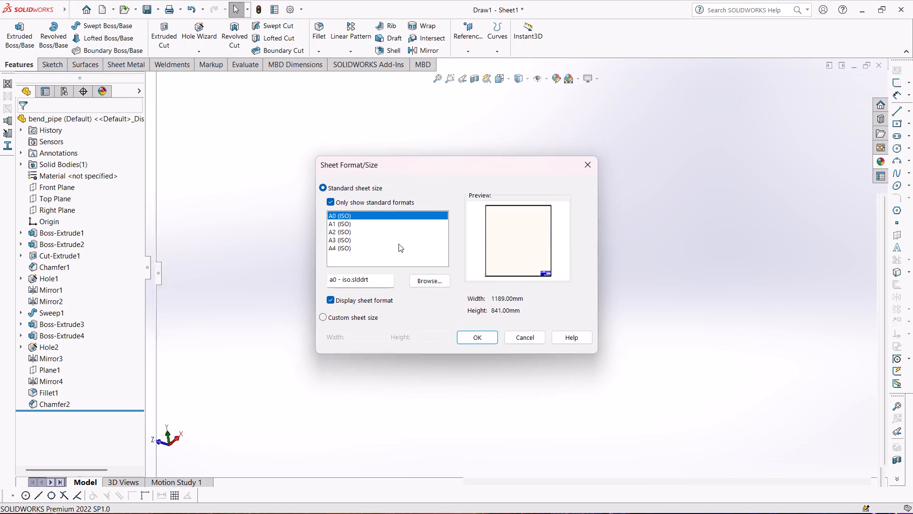
pyautogui.click(337, 239)
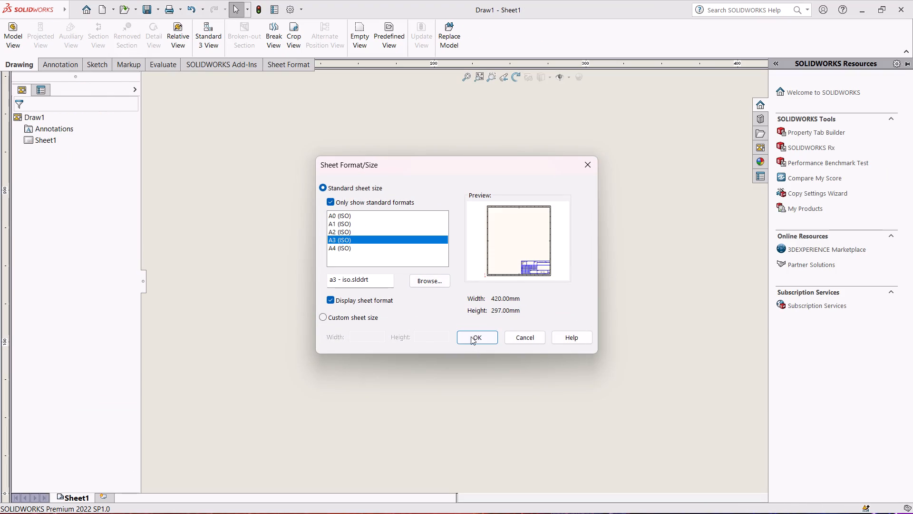
pyautogui.click(471, 336)
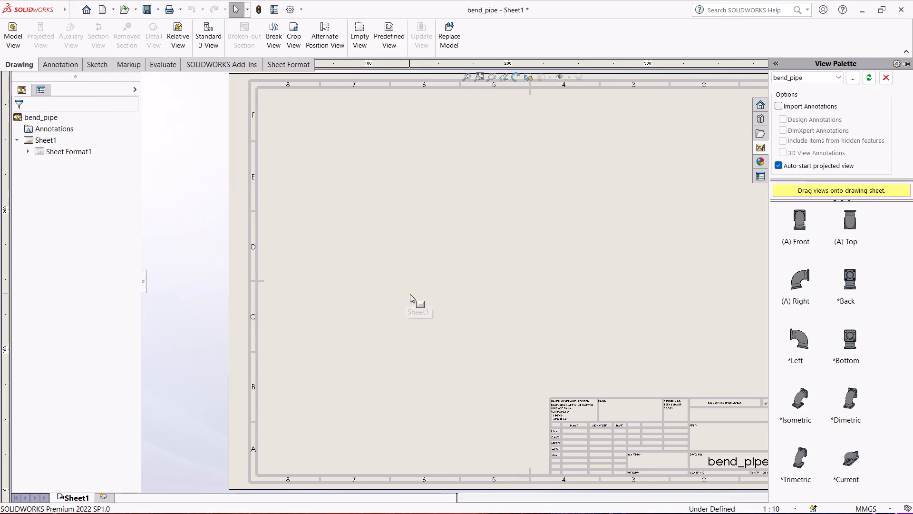
# Place the front view mid-sheet with projected right, left, top and bottom views, plus two pictorial views at its upper-left and lower-left diagonals.
pyautogui.moveTo(806, 217); pyautogui.dragTo(475, 260)
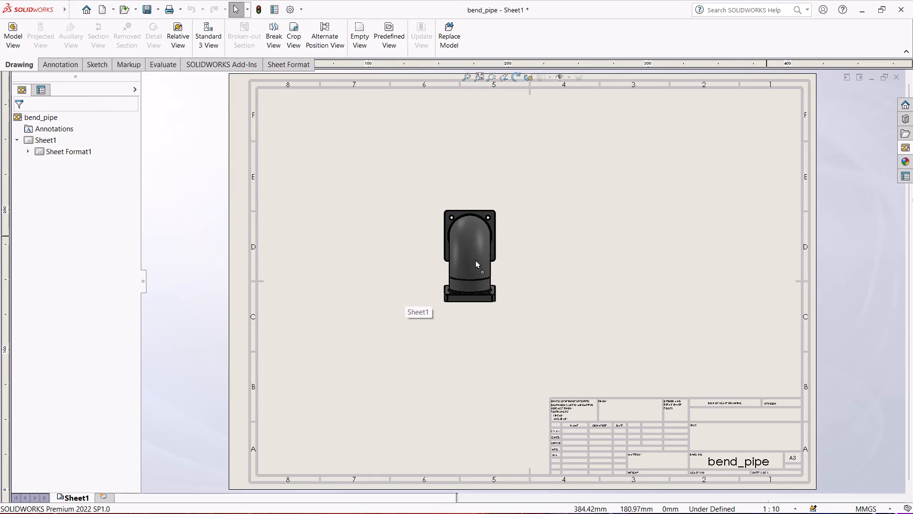
pyautogui.moveTo(475, 260); pyautogui.dragTo(497, 265)
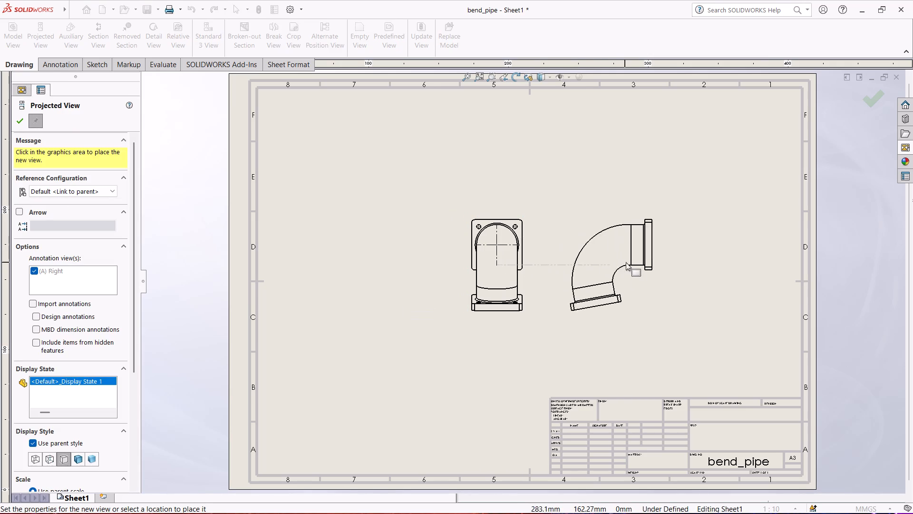
pyautogui.click(628, 262)
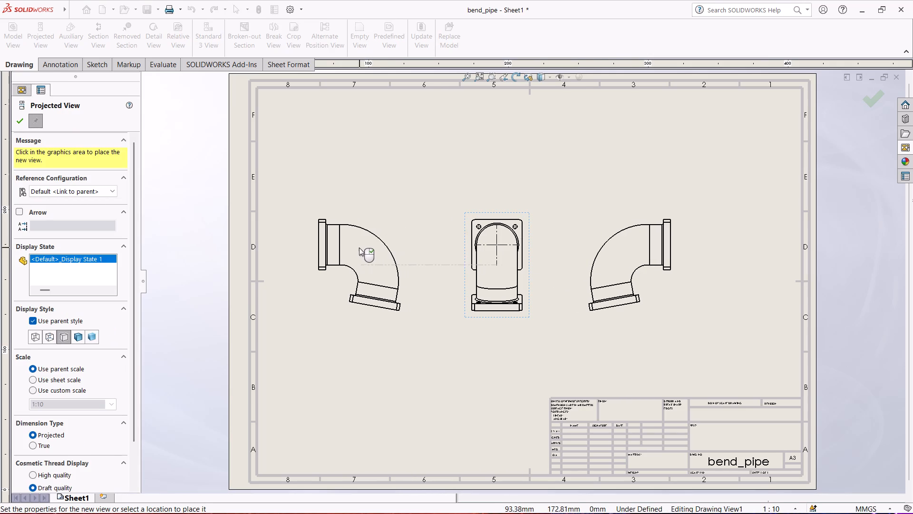
pyautogui.click(359, 247)
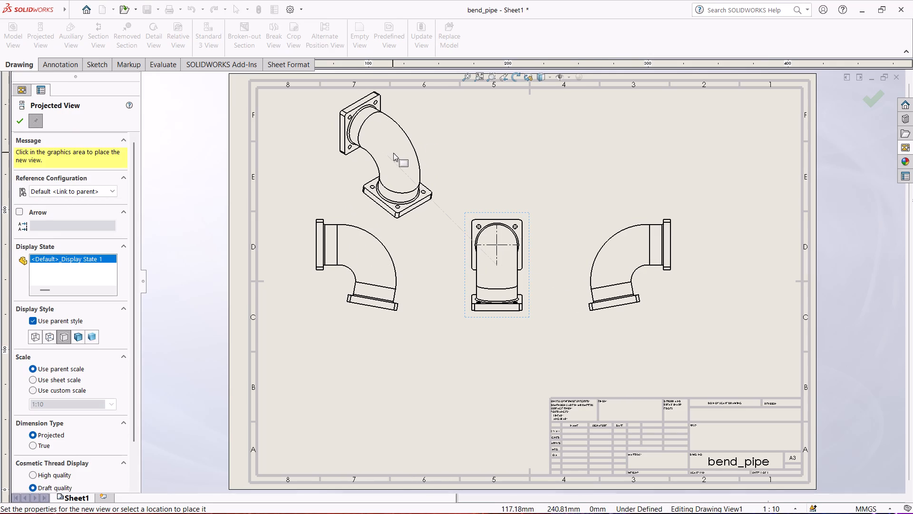
pyautogui.click(393, 153)
pyautogui.click(369, 391)
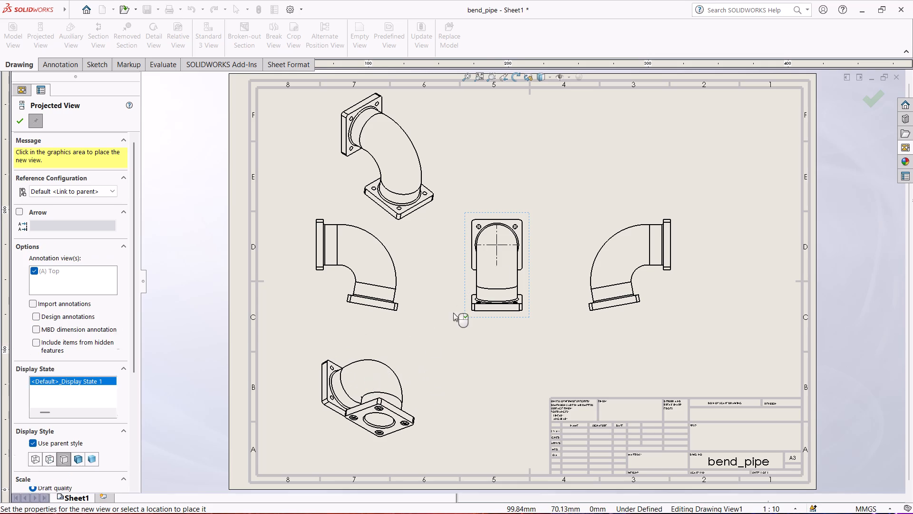
pyautogui.click(518, 158)
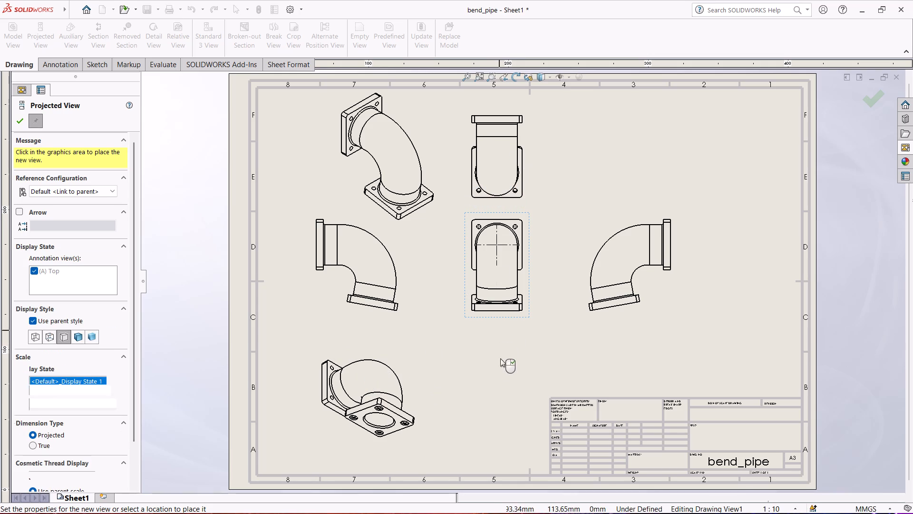
pyautogui.click(488, 402)
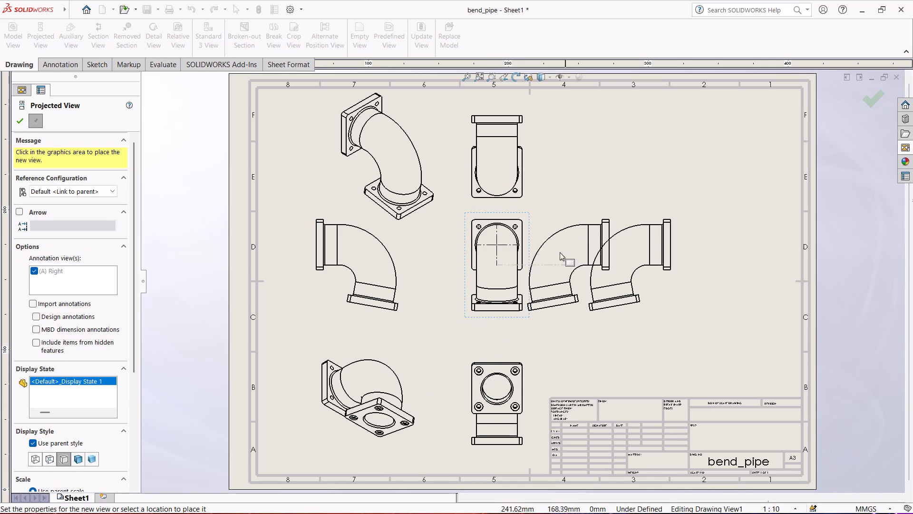
pyautogui.click(17, 117)
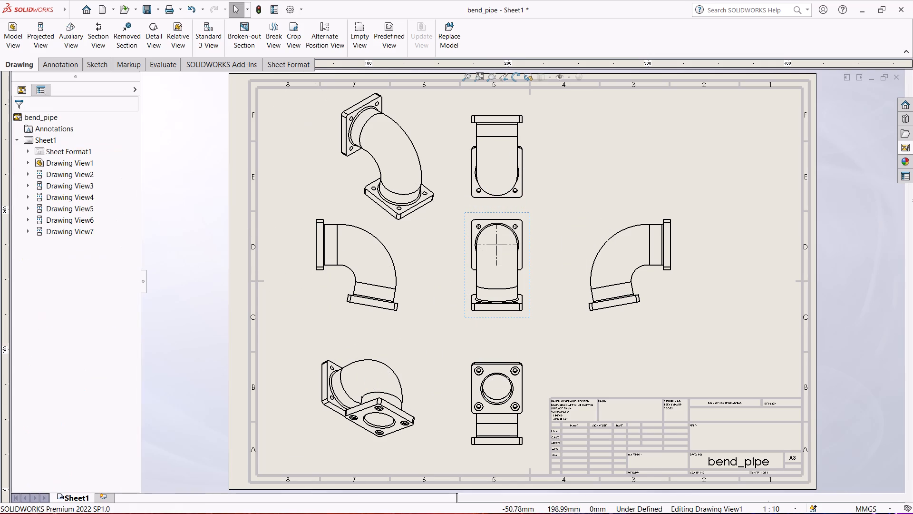
# Create aligned section view A-A from the right view, pivoting on the vertical flange with arms through bend and lower flange, and place it above.
pyautogui.click(93, 38)
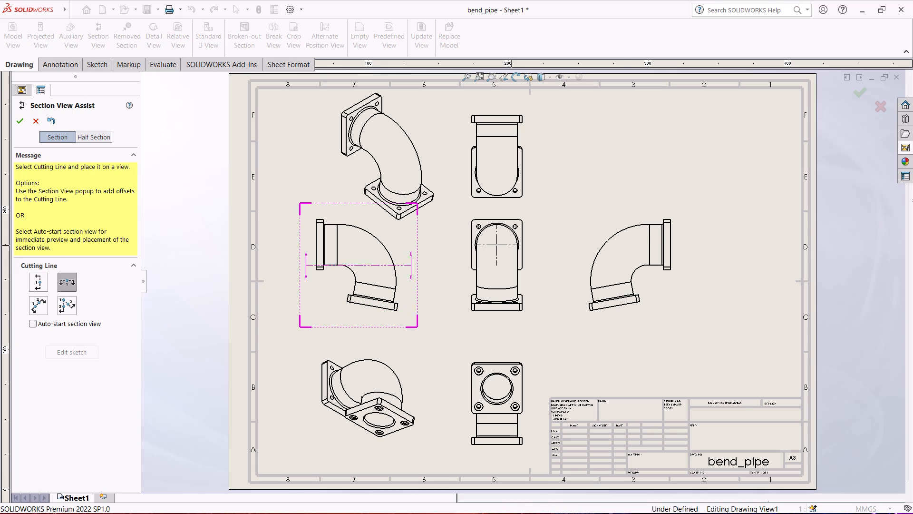
pyautogui.click(64, 305)
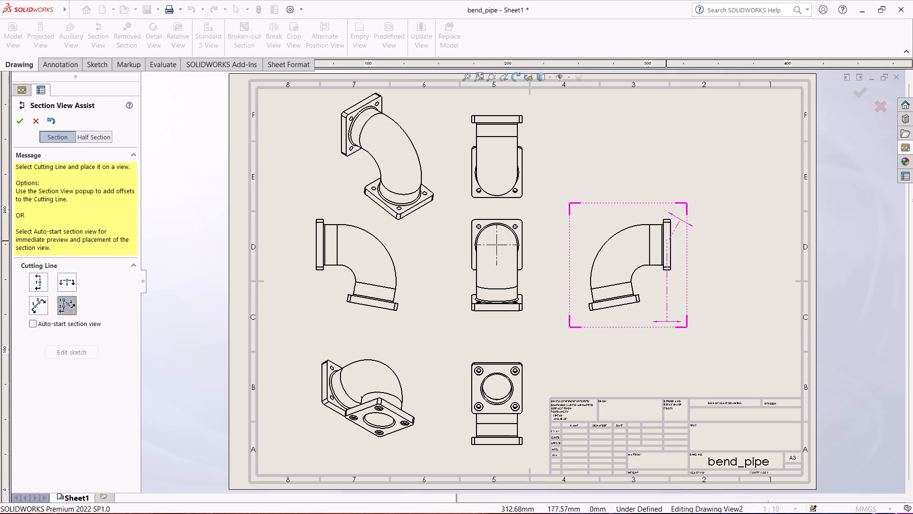
pyautogui.click(669, 241)
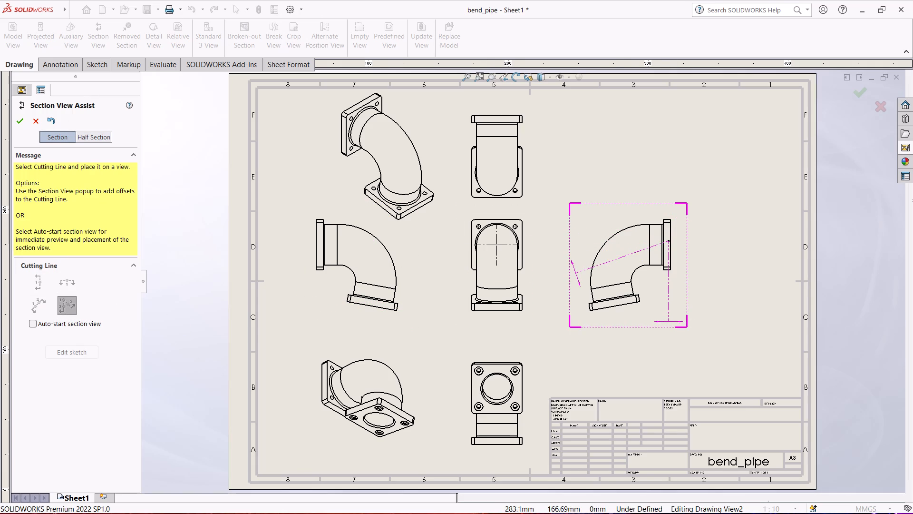
pyautogui.click(624, 255)
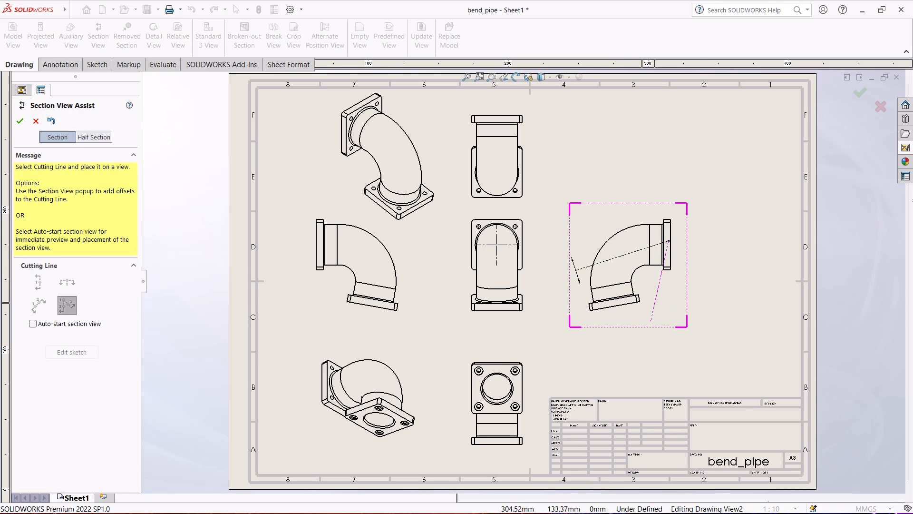
pyautogui.click(614, 302)
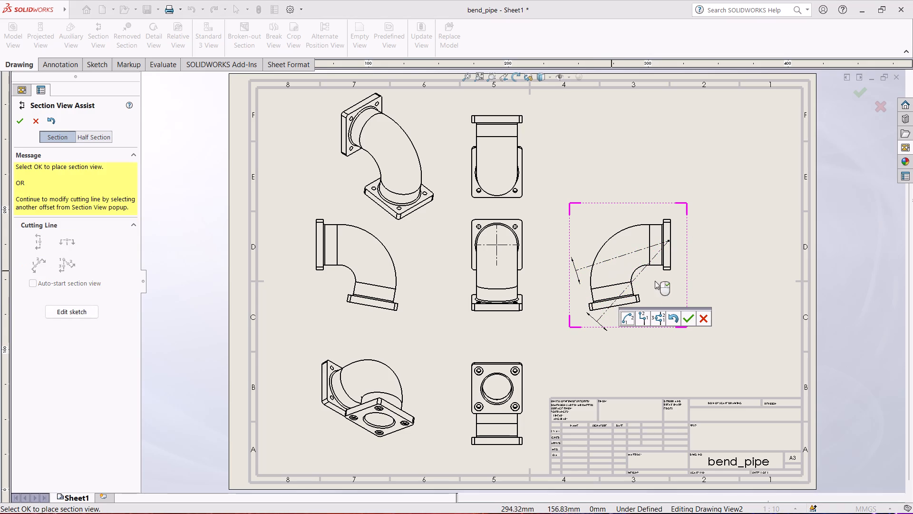
pyautogui.click(691, 319)
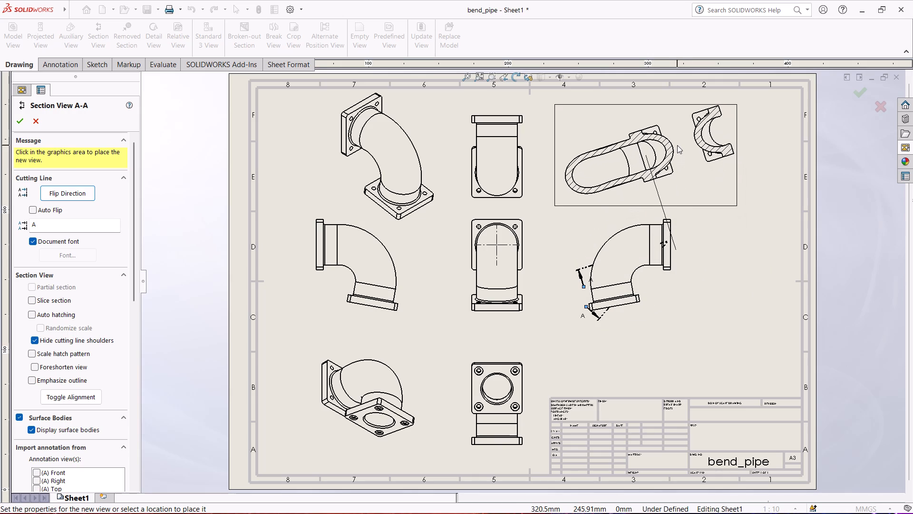
pyautogui.click(677, 145)
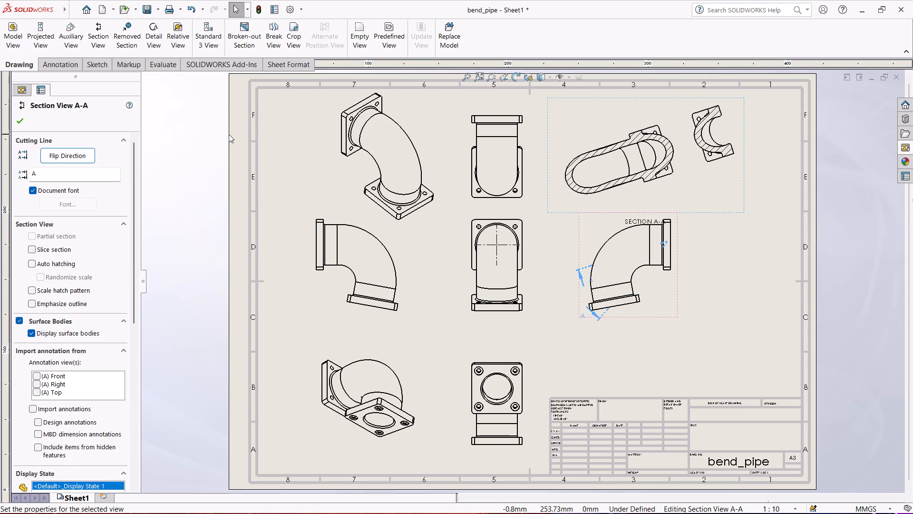
pyautogui.click(19, 122)
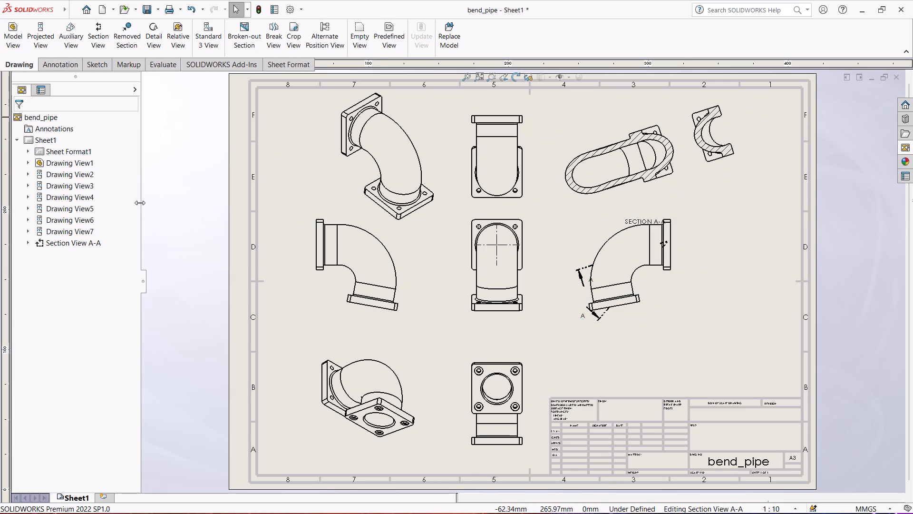
# Save the drawing as bend_pipe in the internship folder.
pyautogui.hotkey('ctrl', 's')
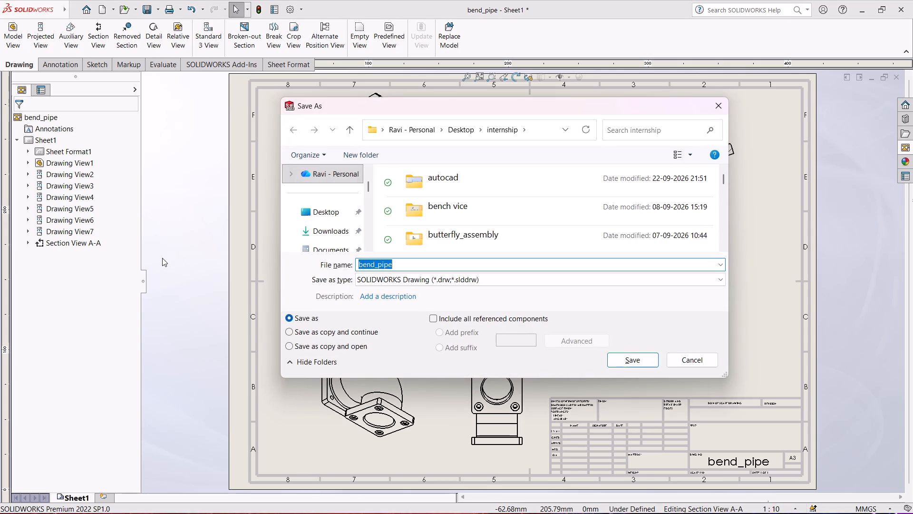
pyautogui.click(634, 360)
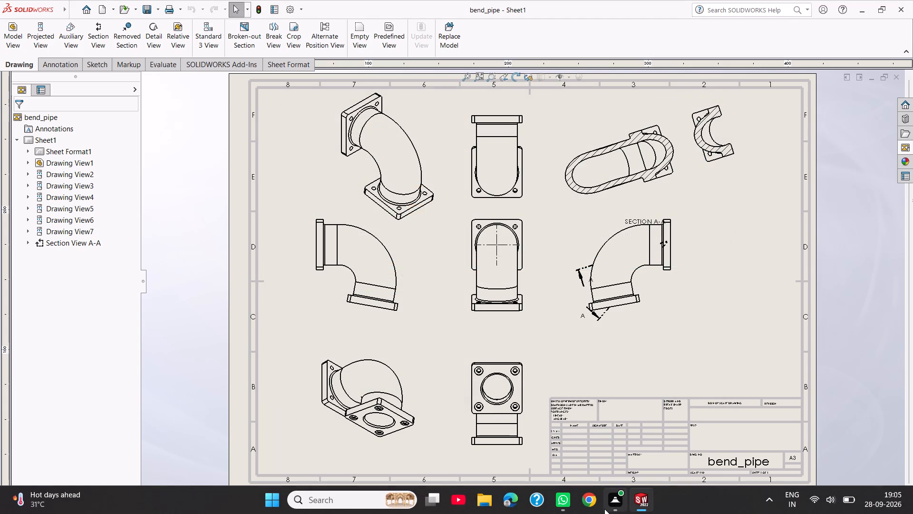